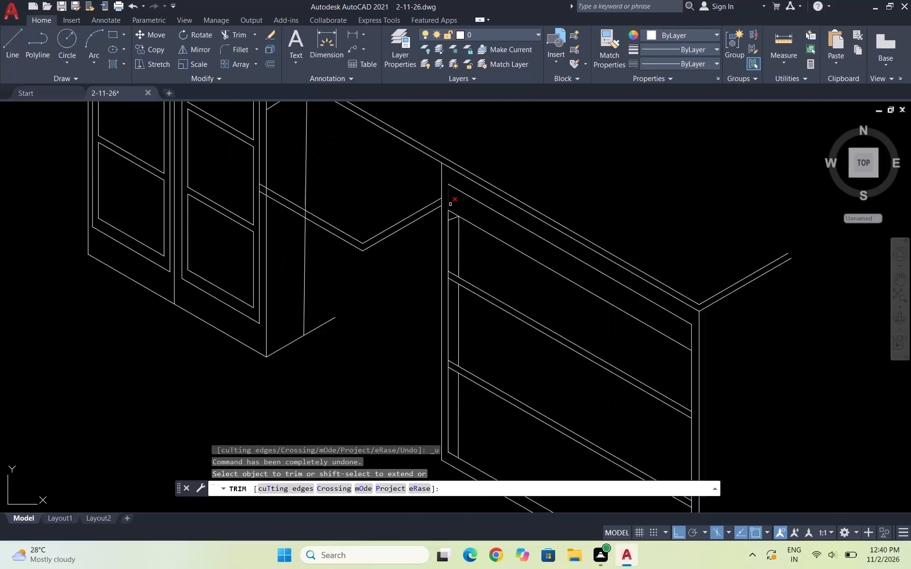
Trim the lowered top line's stub between the wall cabinet's inner left edge and the vertical depth line.
scroll(450, 204, "up", 2)
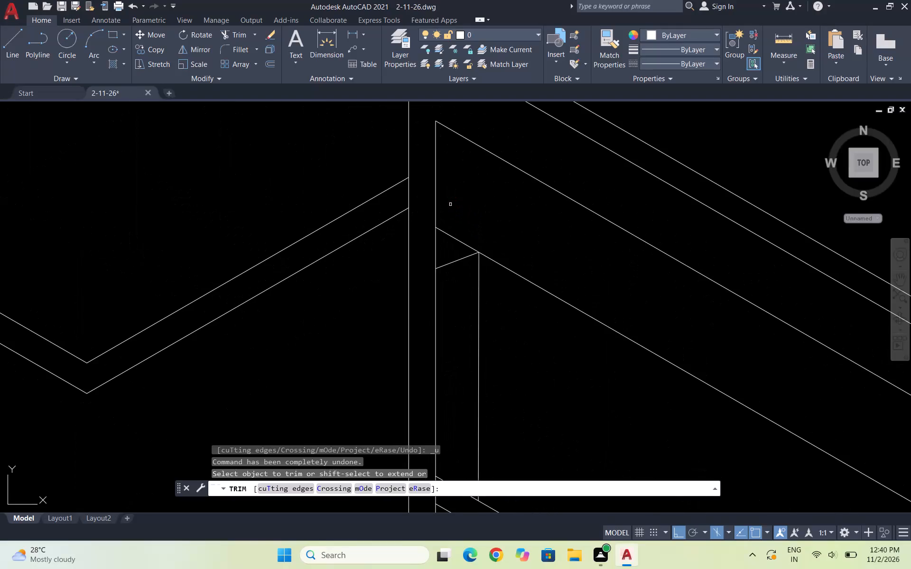
left_click(462, 239)
left_click(458, 246)
scroll(471, 223, "down", 2)
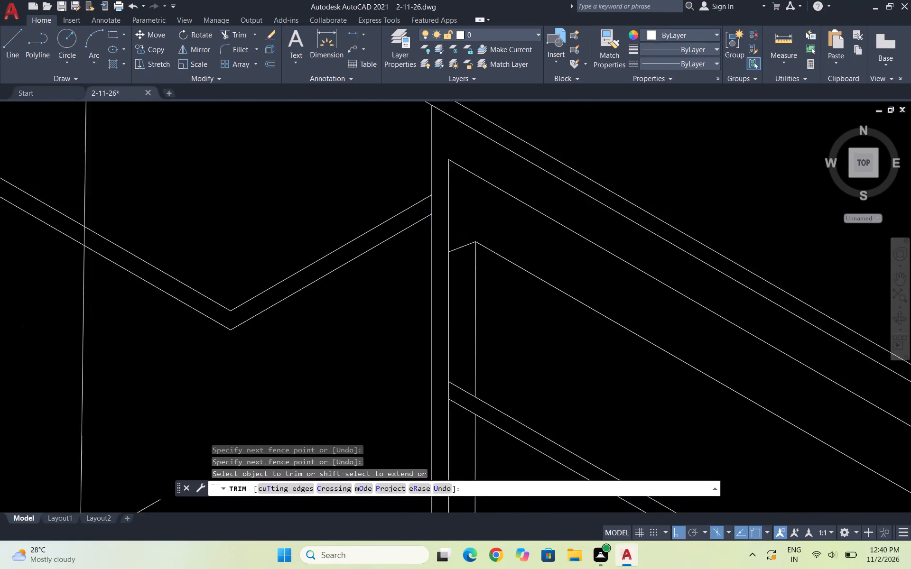
key("Escape")
key("Escape")
key("Escape")
key("Escape")
key("Escape")
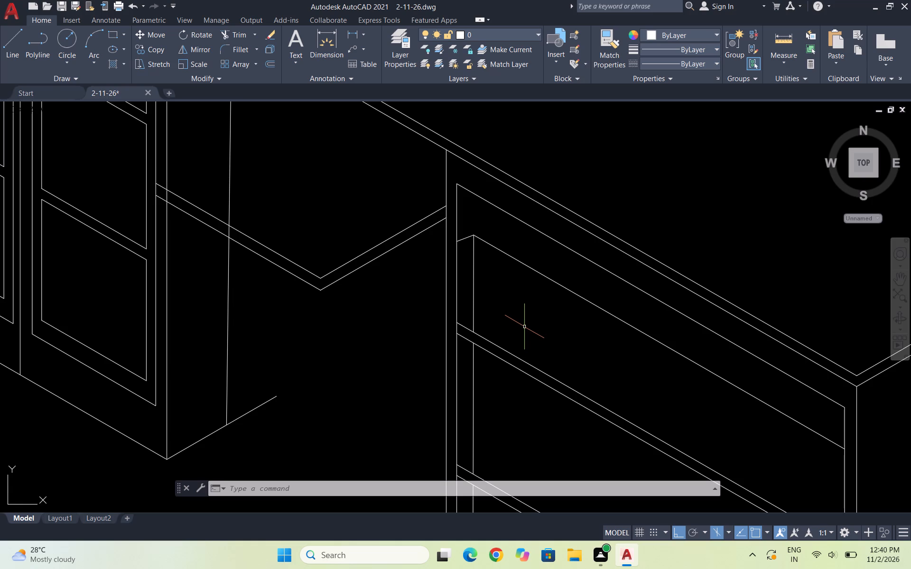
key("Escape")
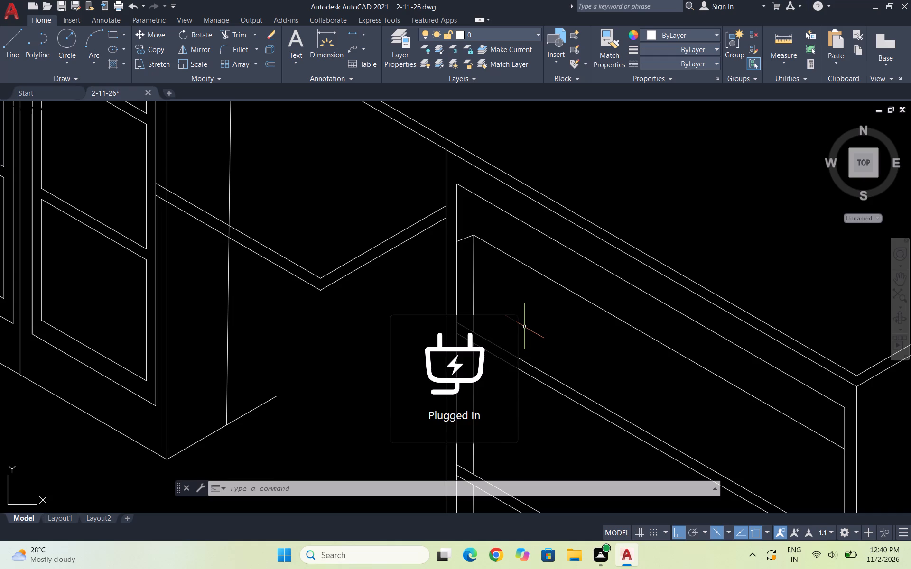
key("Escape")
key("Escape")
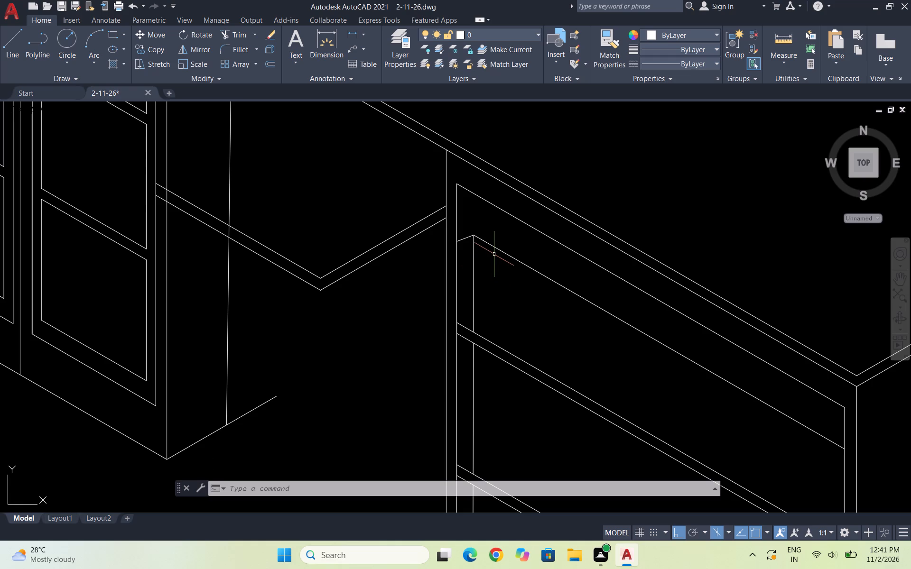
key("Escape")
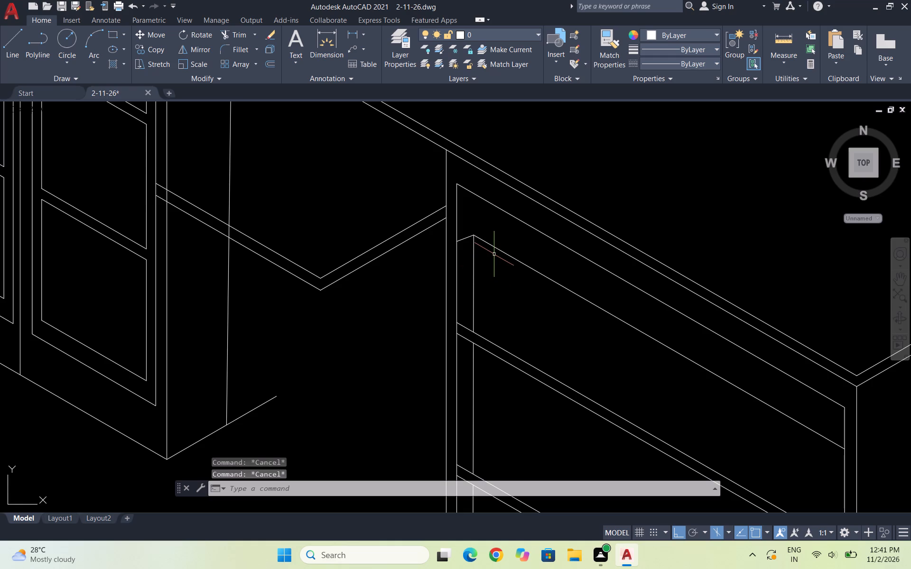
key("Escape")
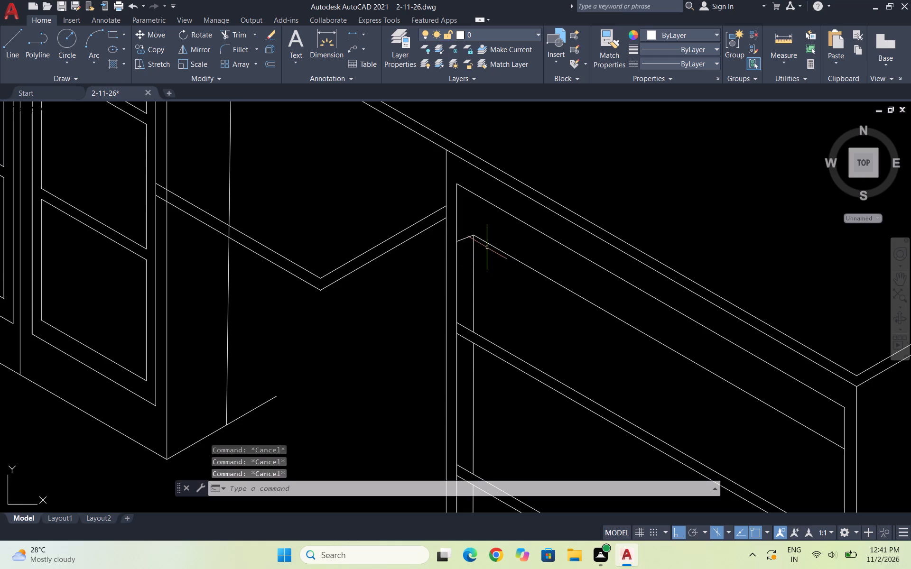
Copy the short slanted depth line from its upper end to where the upper shelf's two lines meet the vertical depth line.
scroll(492, 243, "up", 2)
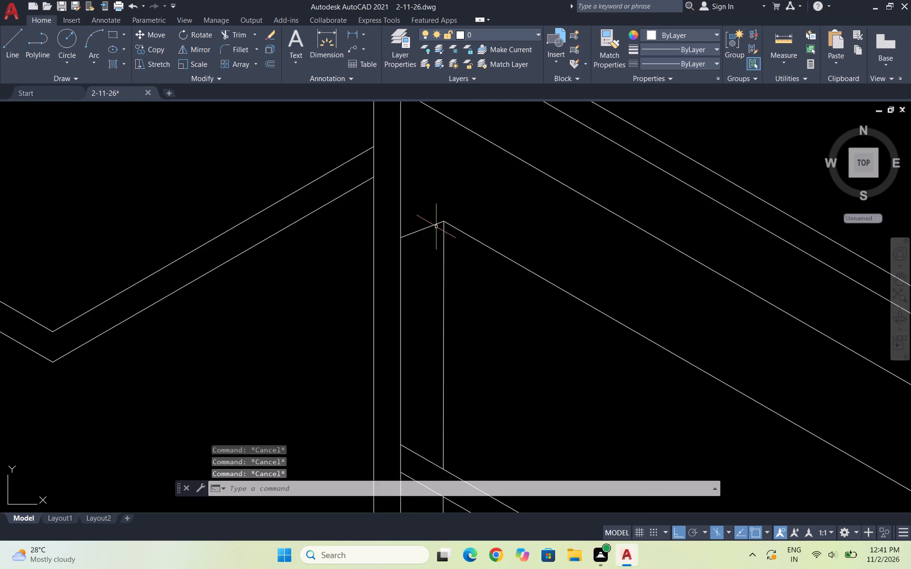
scroll(436, 227, "up", 2)
left_click(434, 236)
left_click(409, 203)
type("CO")
key("Return")
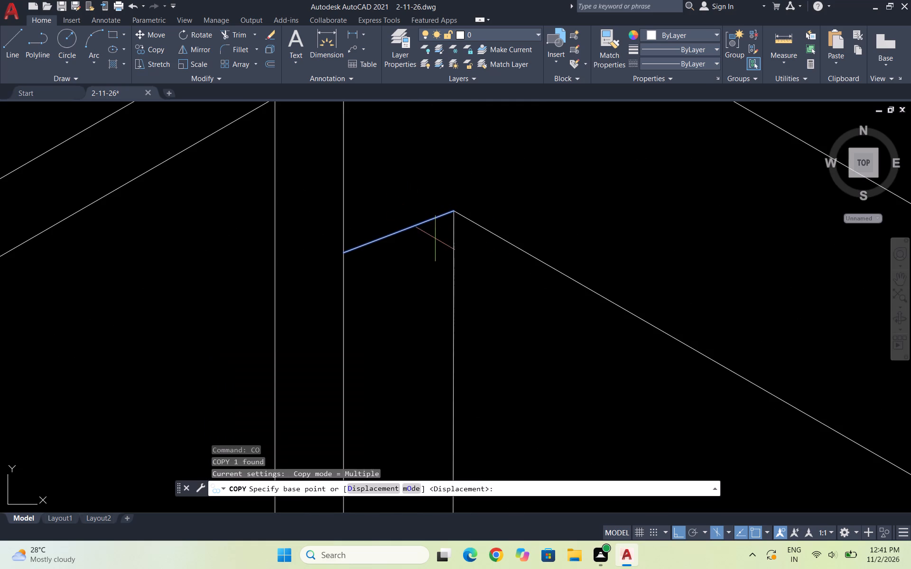
left_click(455, 215)
scroll(453, 206, "down", 3)
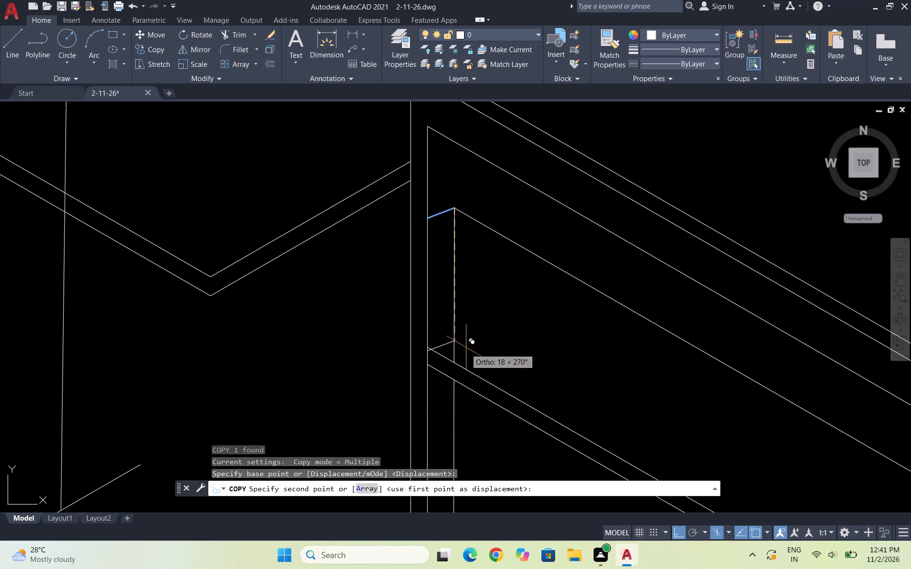
left_click(455, 363)
left_click(453, 382)
Place two more copies of the slanted line where the lower shelf's two lines meet the vertical depth line.
scroll(448, 310, "down", 4)
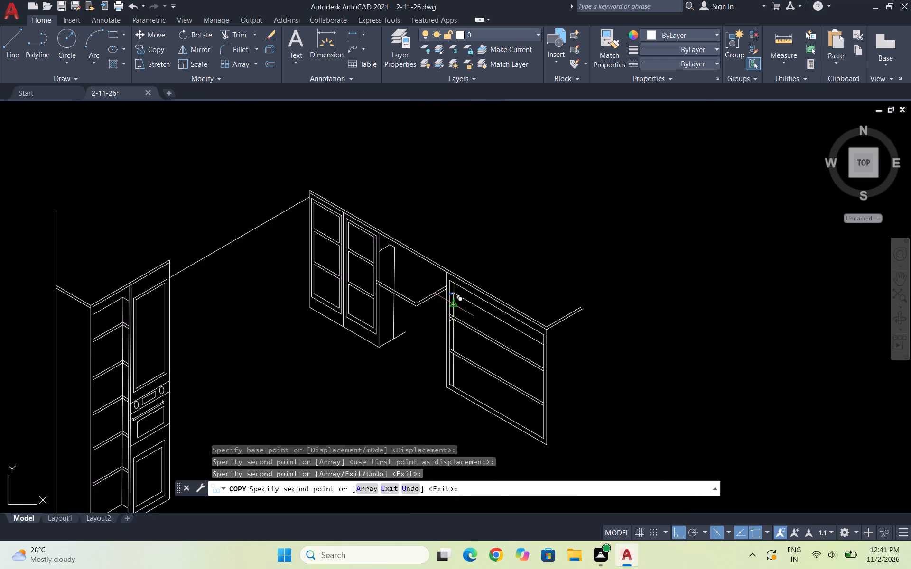
scroll(463, 365, "up", 3)
scroll(427, 307, "up", 4)
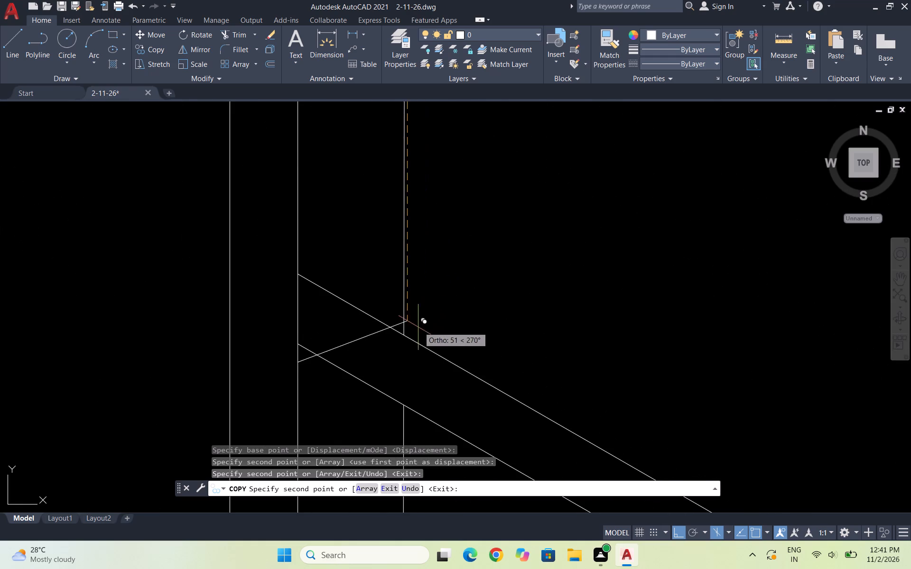
scroll(404, 335, "up", 1)
left_click(404, 335)
scroll(419, 301, "down", 3)
scroll(406, 349, "up", 2)
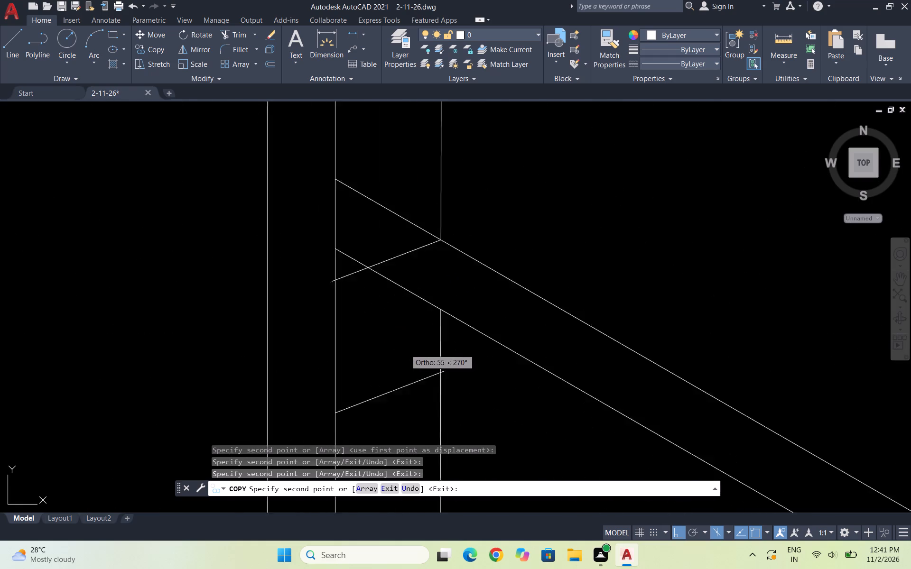
scroll(405, 349, "up", 1)
left_click(464, 286)
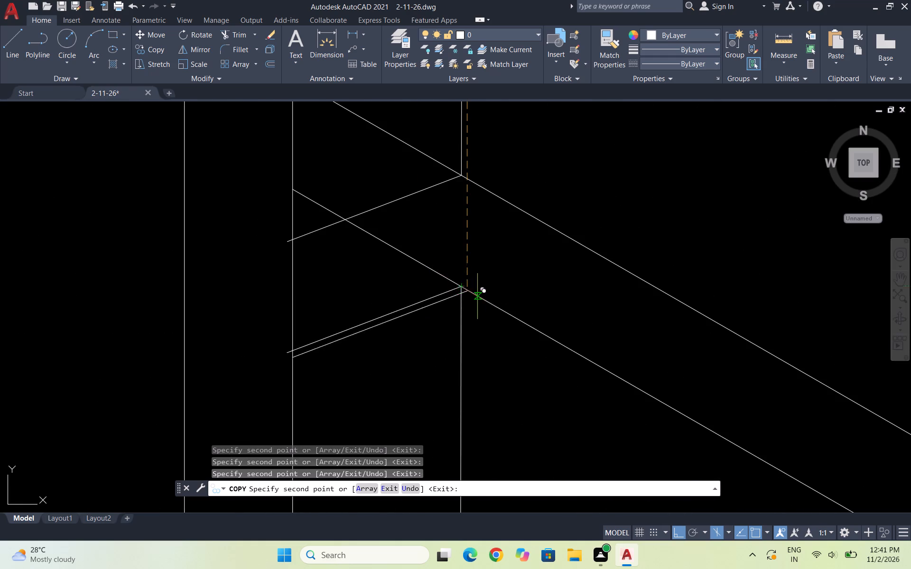
scroll(452, 258, "down", 5)
key("Escape")
scroll(487, 259, "down", 1)
scroll(510, 358, "down", 1)
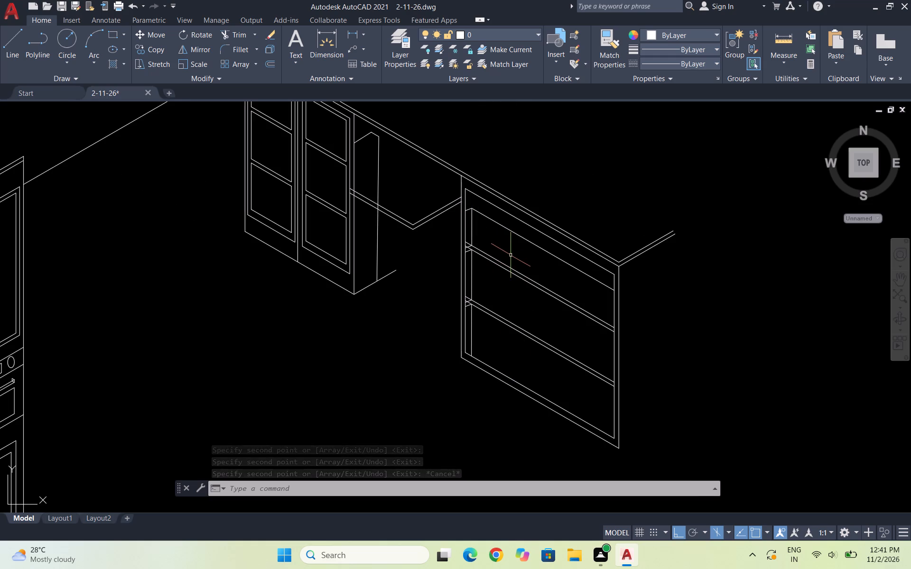
key("Escape")
Trim the upper shelf's two line stubs between the cabinet's inner left edge and the vertical depth line.
type("TR")
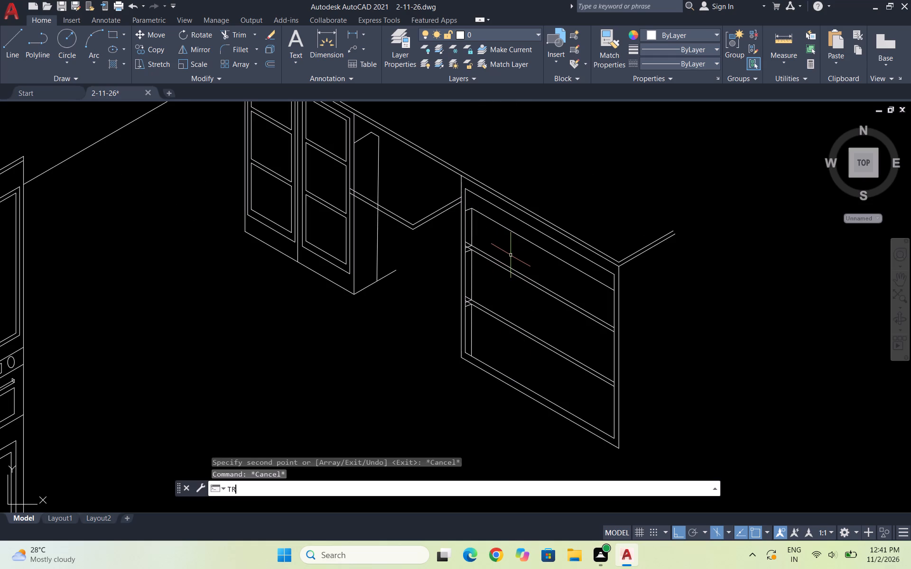
key("Return")
scroll(474, 246, "up", 3)
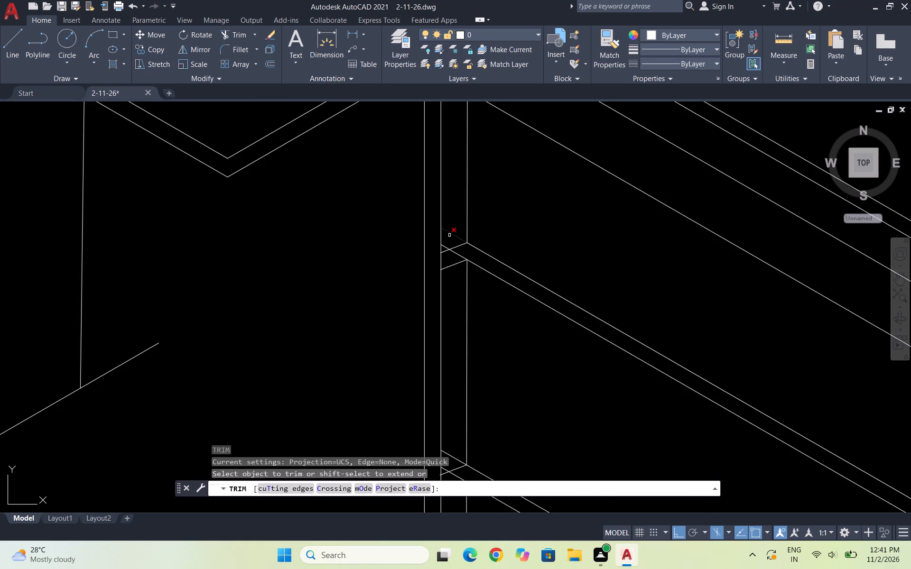
scroll(448, 233, "up", 4)
left_click_drag(463, 215, 423, 326)
scroll(503, 245, "down", 4)
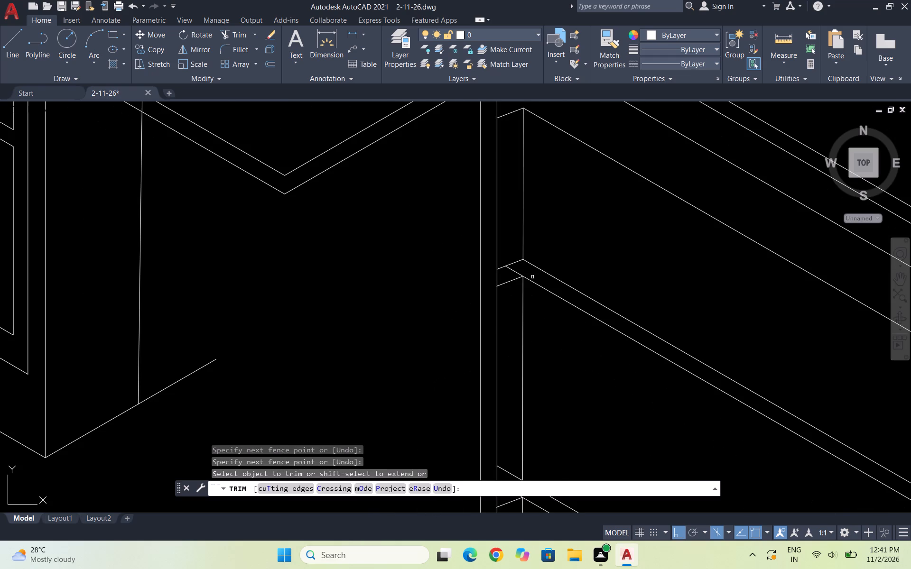
left_click(517, 274)
scroll(539, 264, "down", 2)
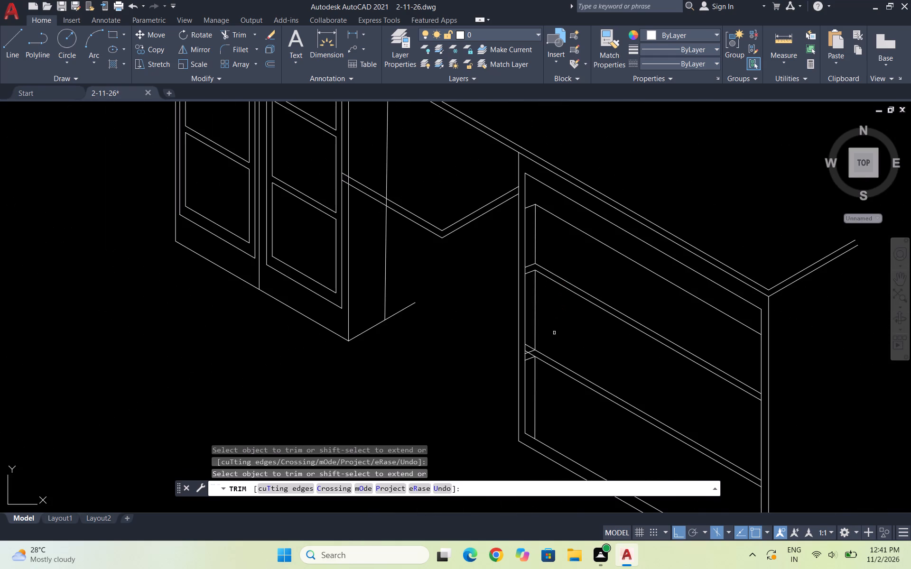
Trim the lower shelf's line stubs at the inner left edge and the slanted lines' overhangs beyond that edge.
scroll(533, 363, "up", 4)
scroll(511, 287, "up", 4)
left_click_drag(443, 334, 553, 205)
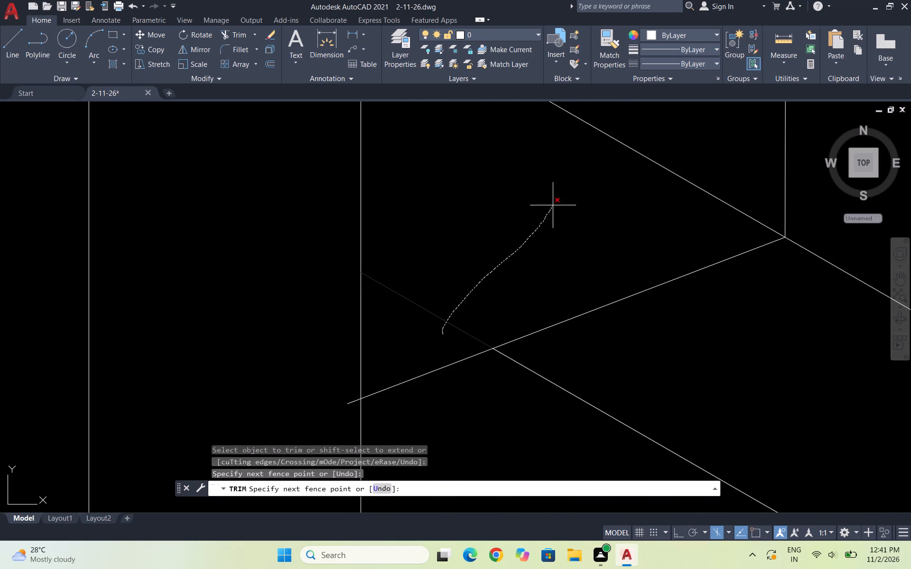
left_click_drag(553, 205, 644, 143)
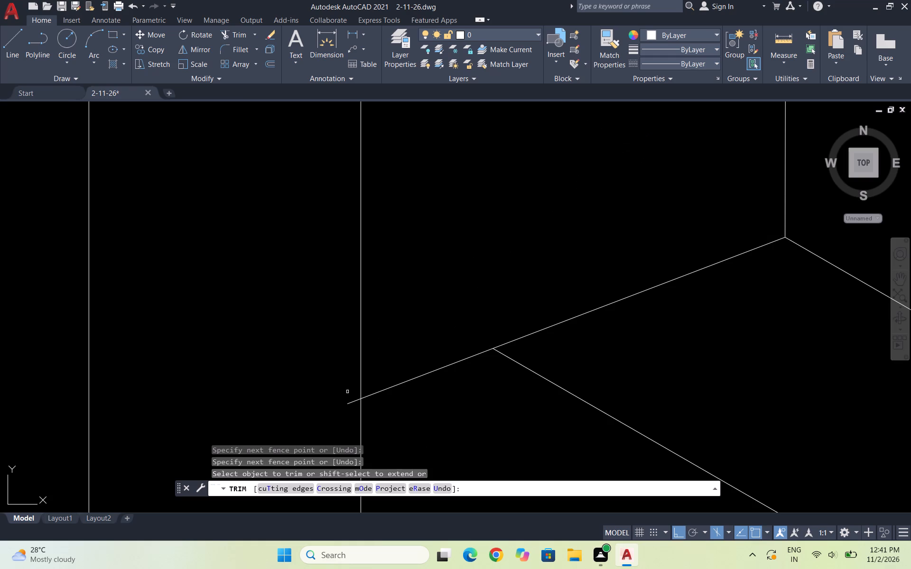
left_click(348, 403)
scroll(343, 323, "down", 4)
left_click_drag(390, 337, 418, 330)
scroll(335, 386, "up", 4)
left_click(446, 270)
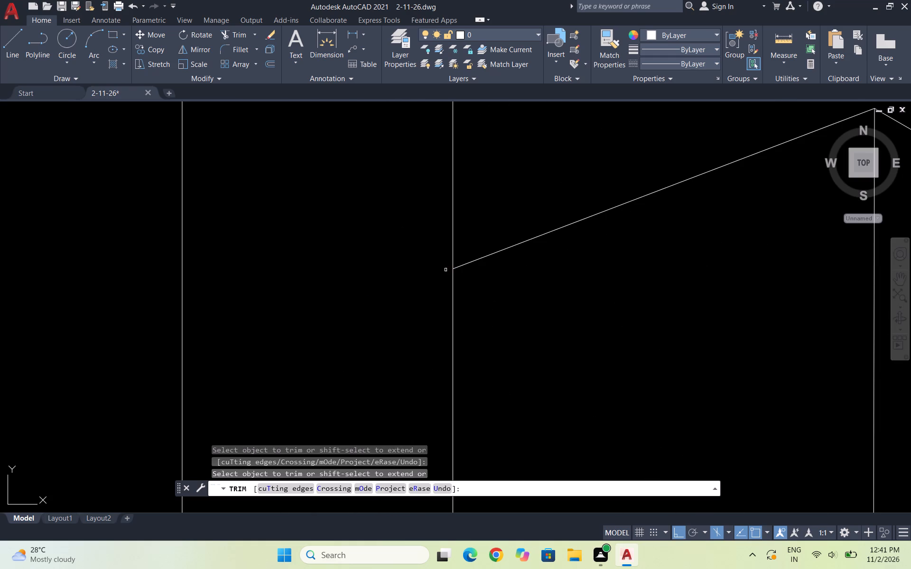
scroll(395, 249, "down", 5)
scroll(511, 329, "down", 4)
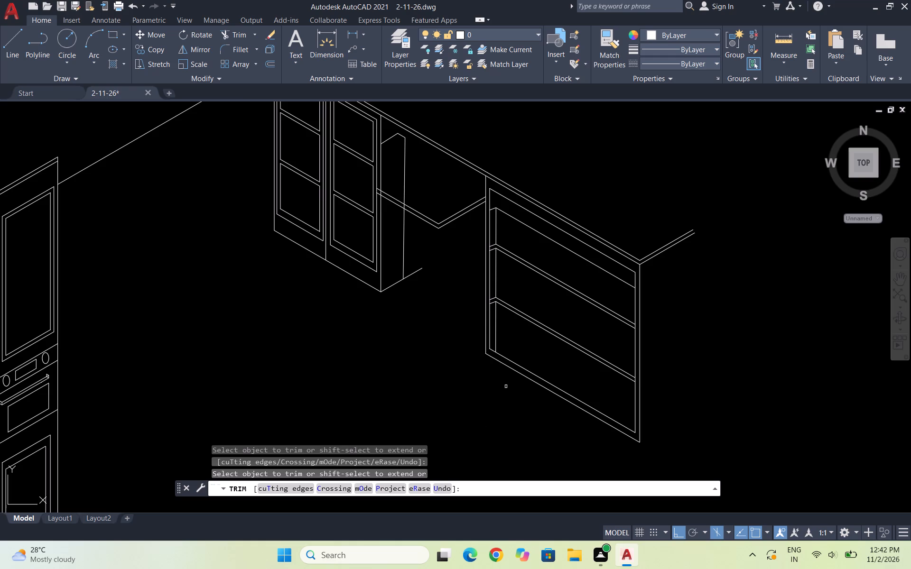
Extend the top and middle vertical depth segments down through the shelf thickness to each shelf's lower line.
scroll(518, 284, "up", 1)
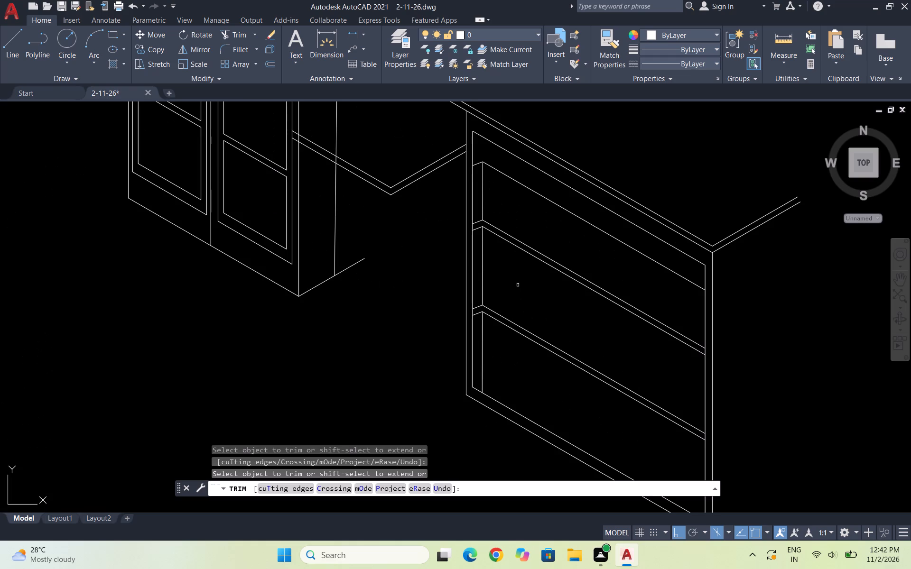
left_click(483, 208, "shift")
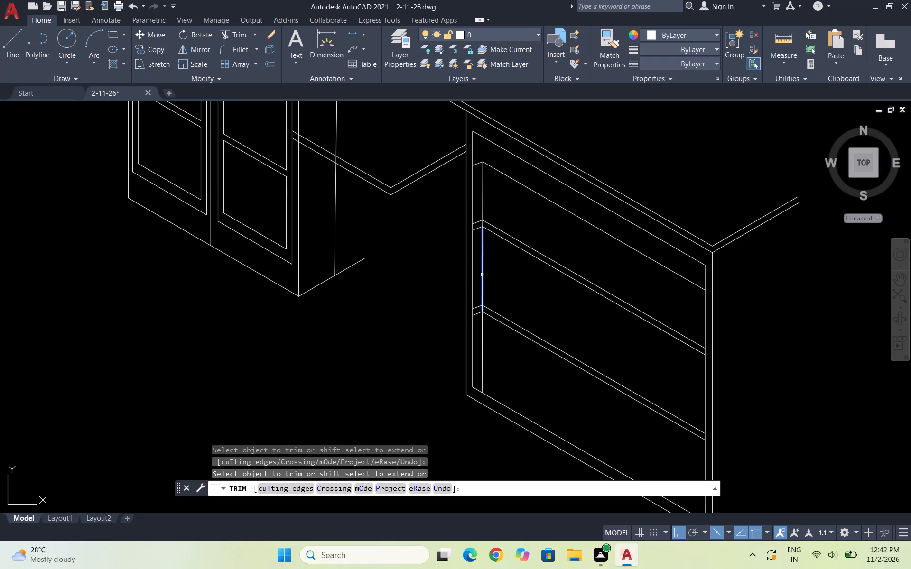
left_click(482, 275, "shift")
key("Escape")
key("Escape")
key("Escape")
key("Escape")
key("Escape")
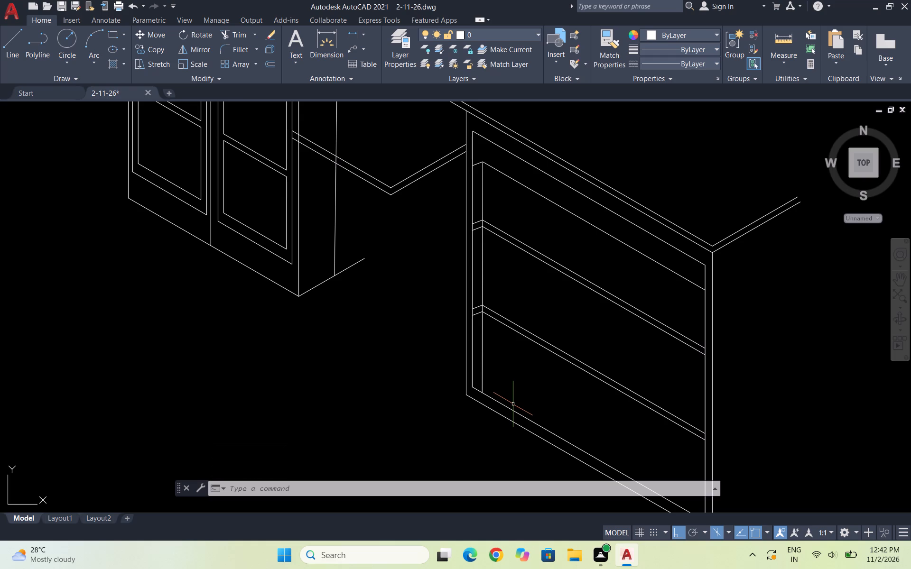
Start copying the wall cabinet's top vertical depth segment, between the lowered top line and the upper shelf.
scroll(505, 191, "up", 2)
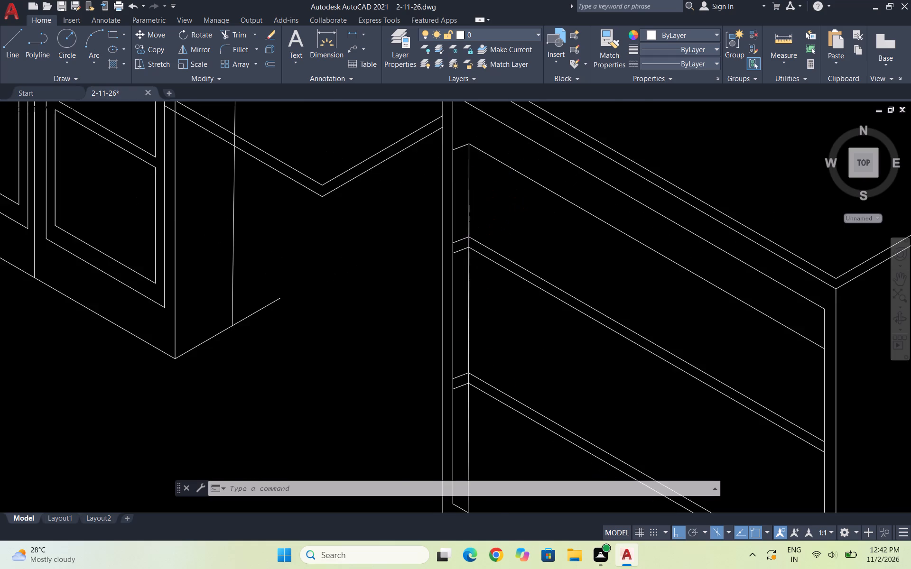
left_click(505, 191)
left_click(440, 161)
scroll(481, 268, "down", 1)
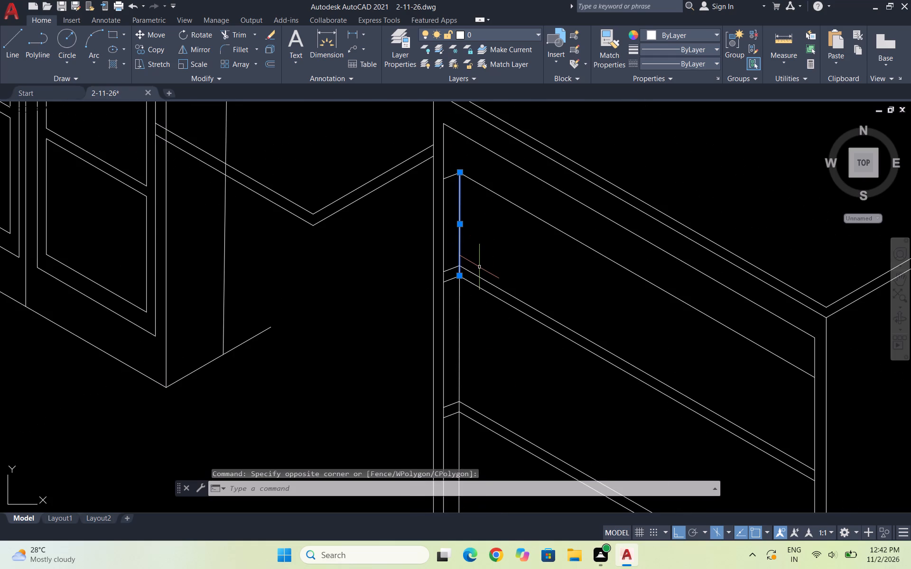
type("CP")
key("BackSpace")
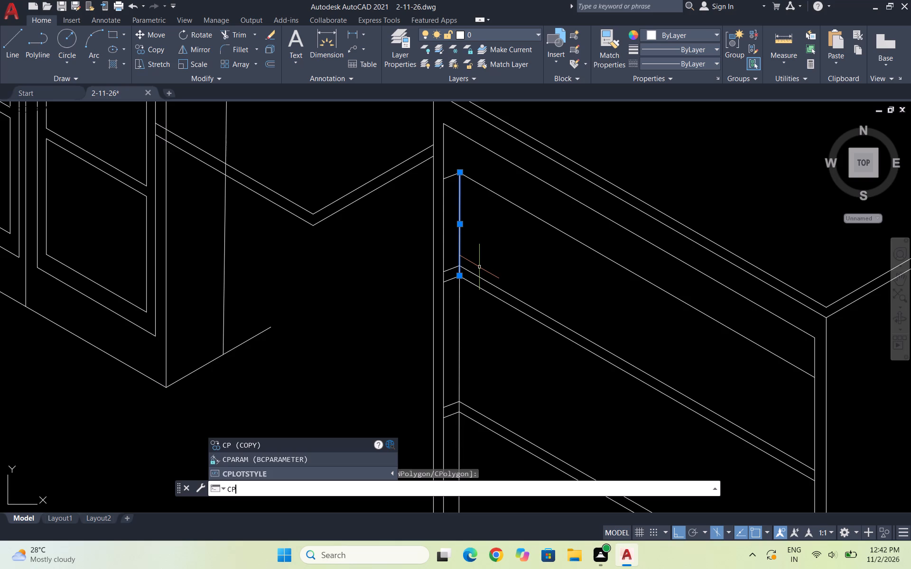
key("o")
key("Return")
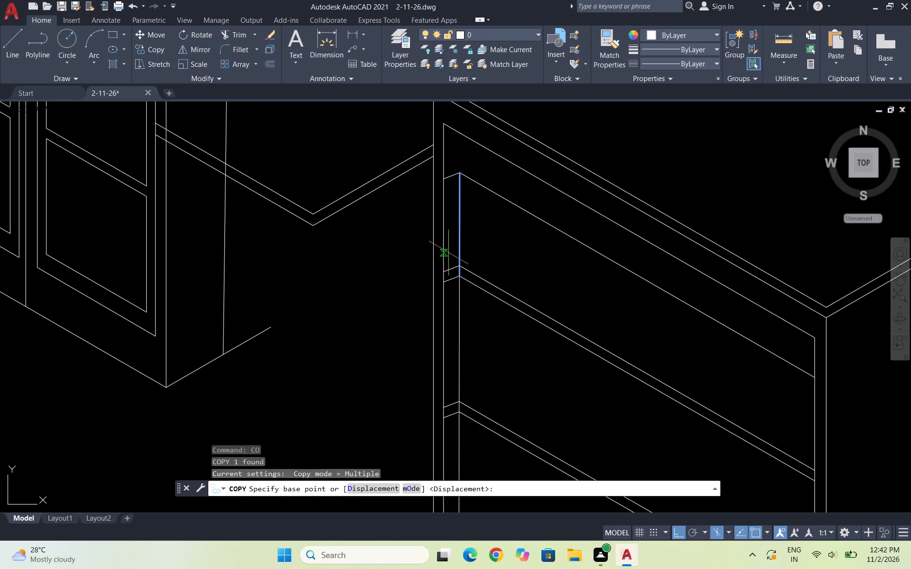
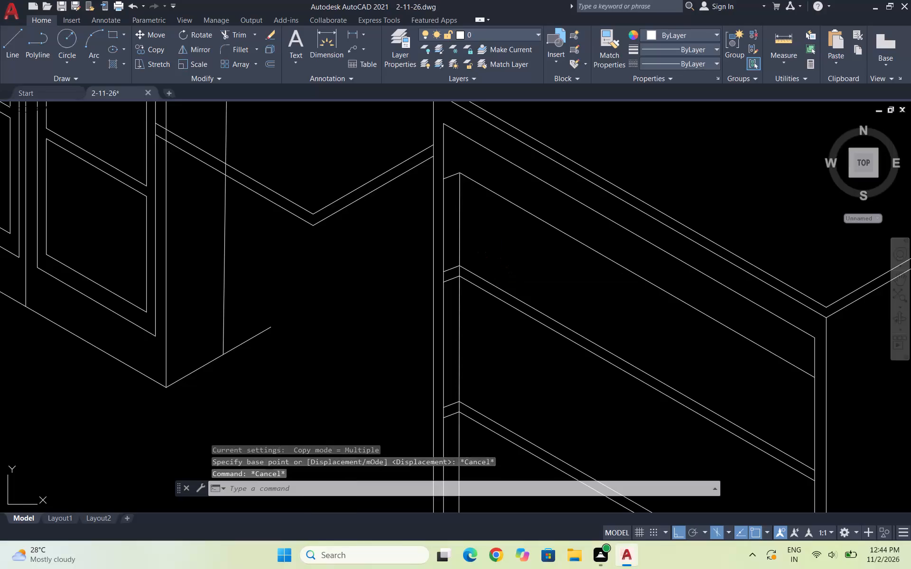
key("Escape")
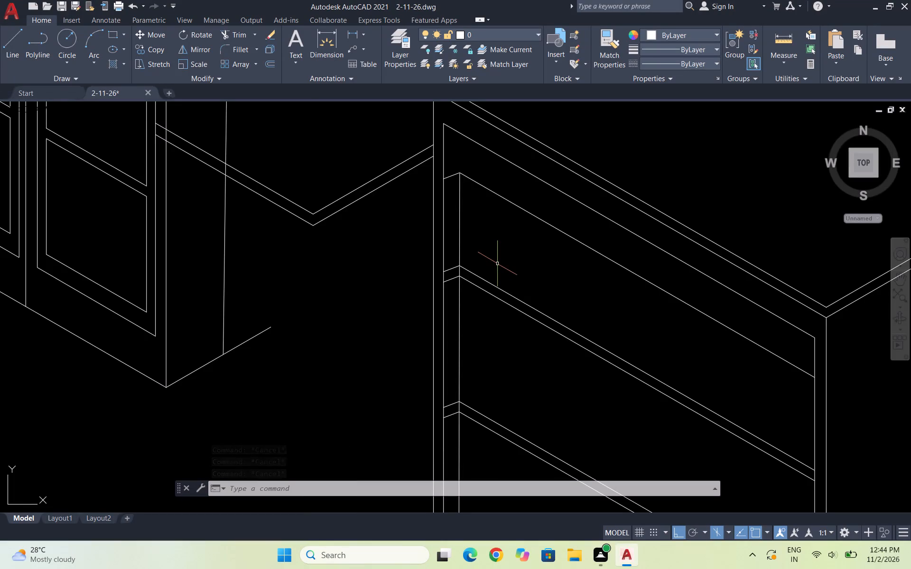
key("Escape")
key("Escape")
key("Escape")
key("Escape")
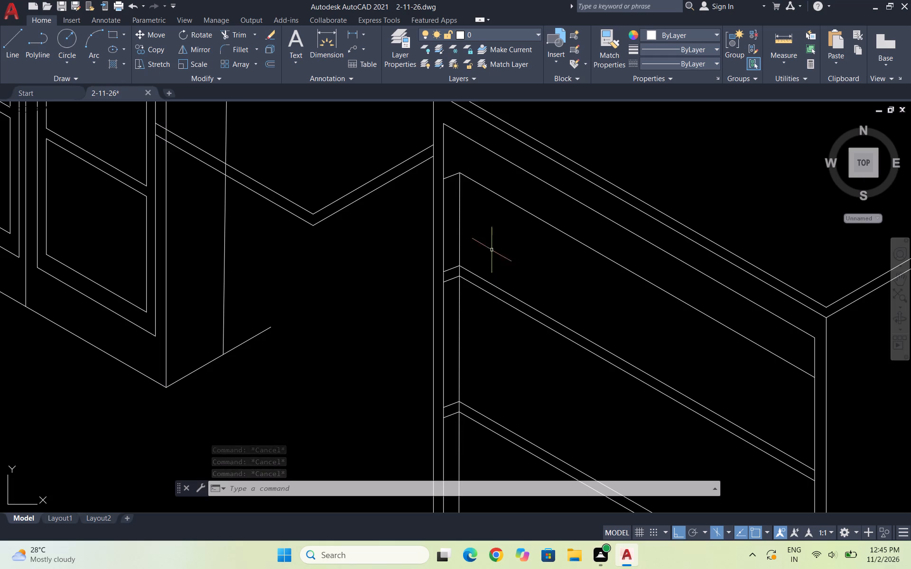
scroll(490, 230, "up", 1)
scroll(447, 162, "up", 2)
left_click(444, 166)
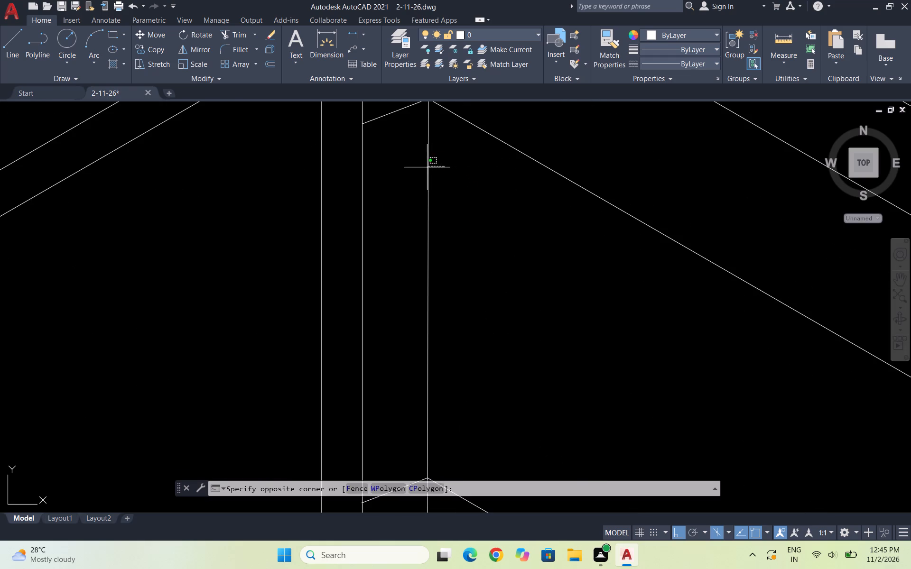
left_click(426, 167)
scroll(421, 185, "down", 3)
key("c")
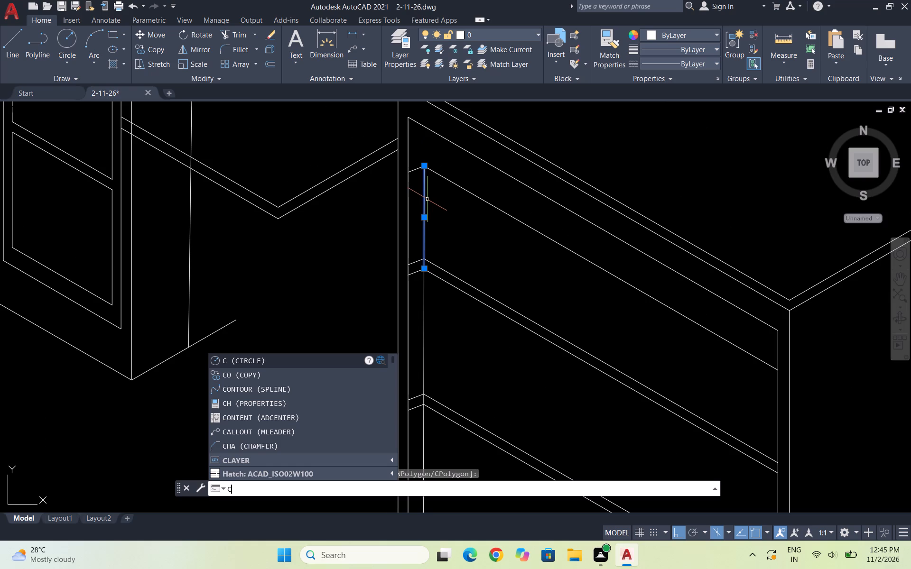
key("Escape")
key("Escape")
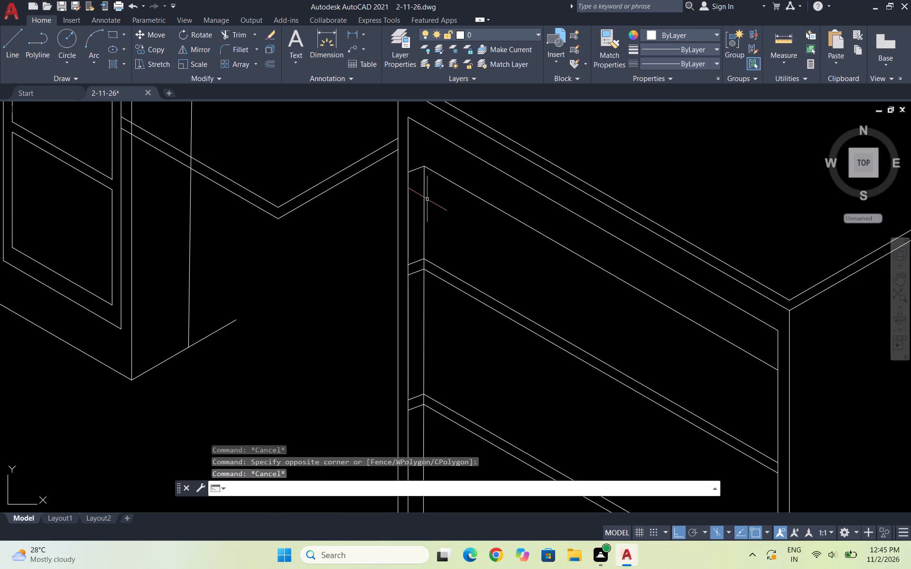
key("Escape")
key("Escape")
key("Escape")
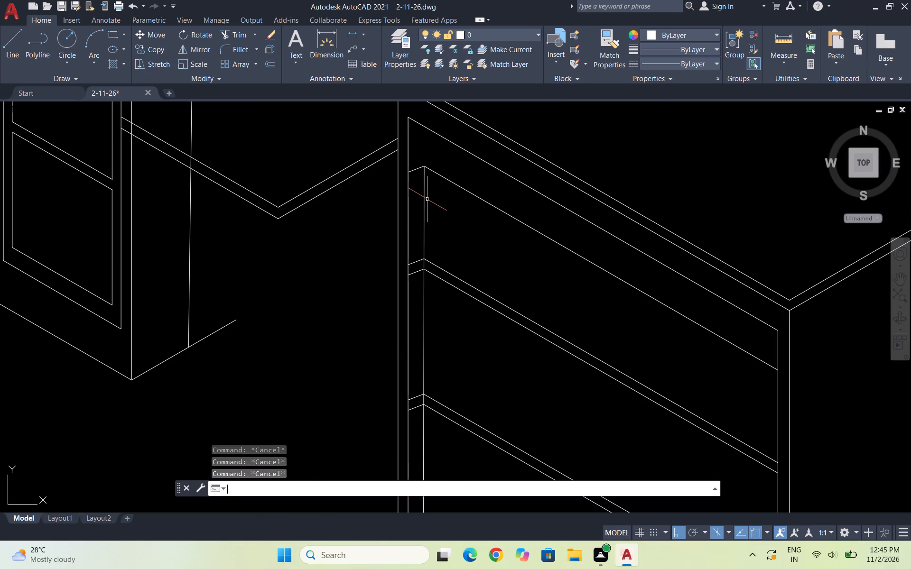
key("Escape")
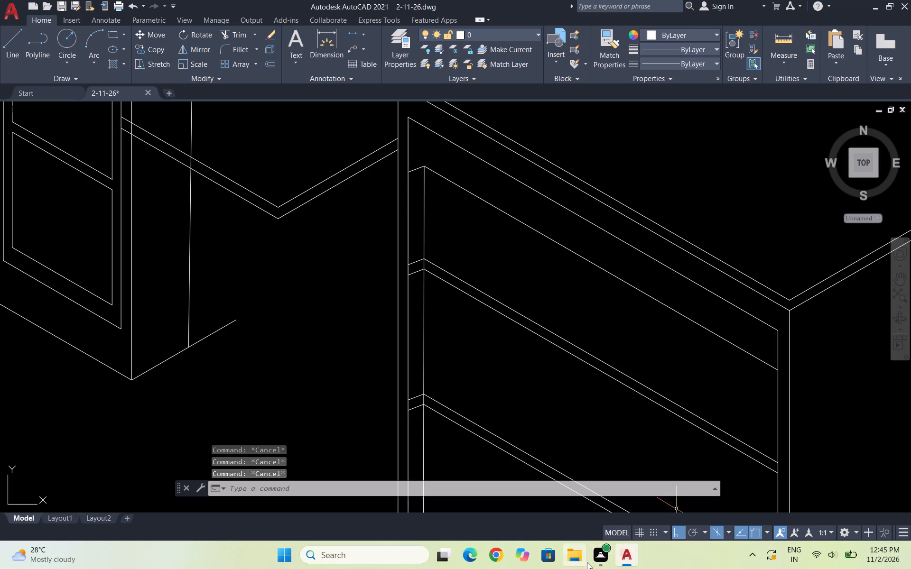
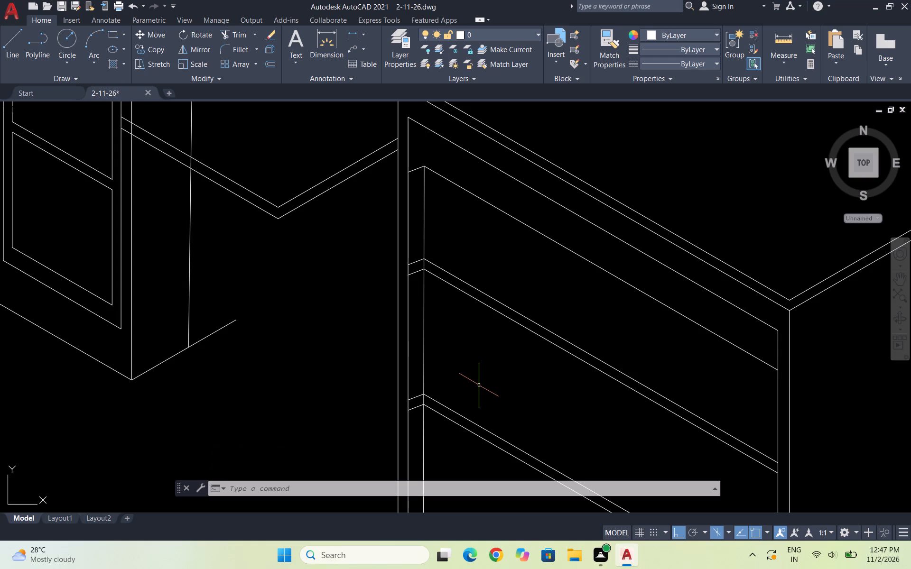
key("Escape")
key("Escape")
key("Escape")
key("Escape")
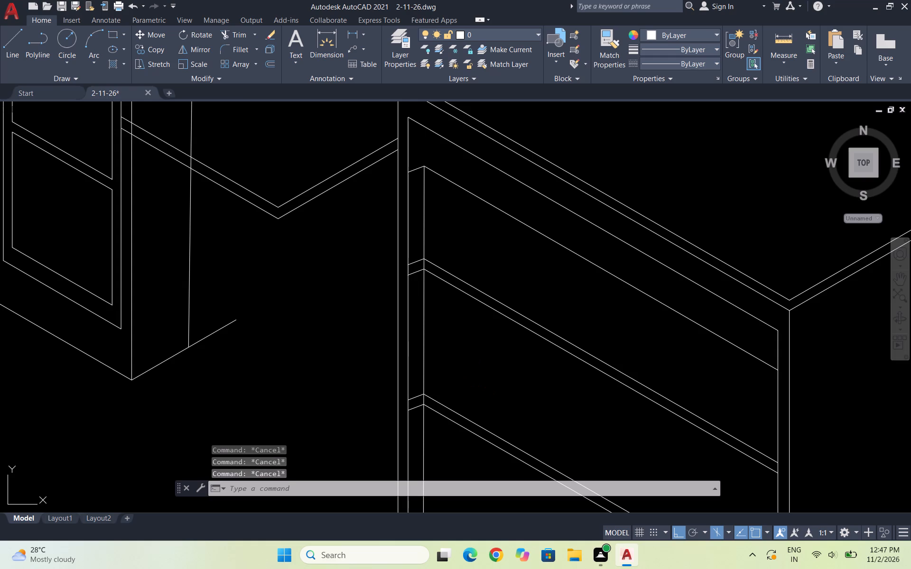
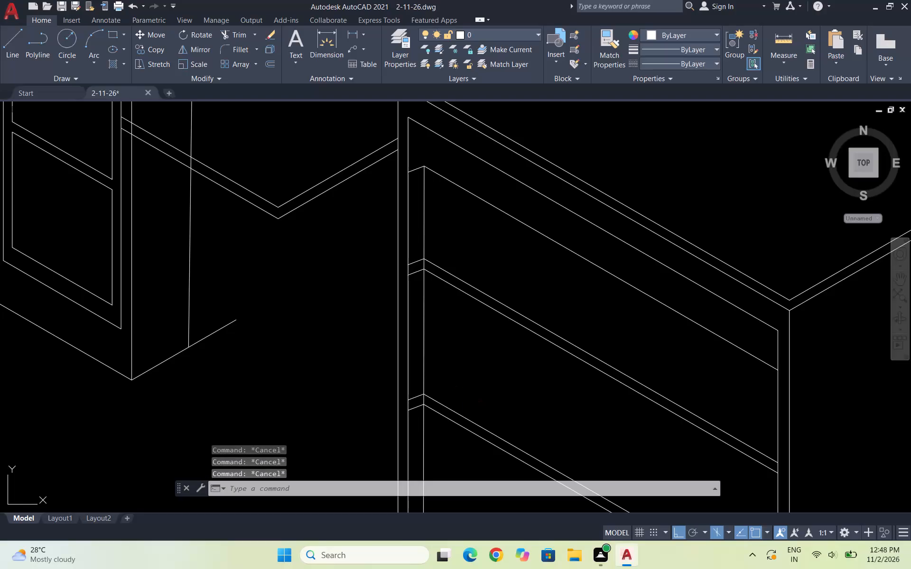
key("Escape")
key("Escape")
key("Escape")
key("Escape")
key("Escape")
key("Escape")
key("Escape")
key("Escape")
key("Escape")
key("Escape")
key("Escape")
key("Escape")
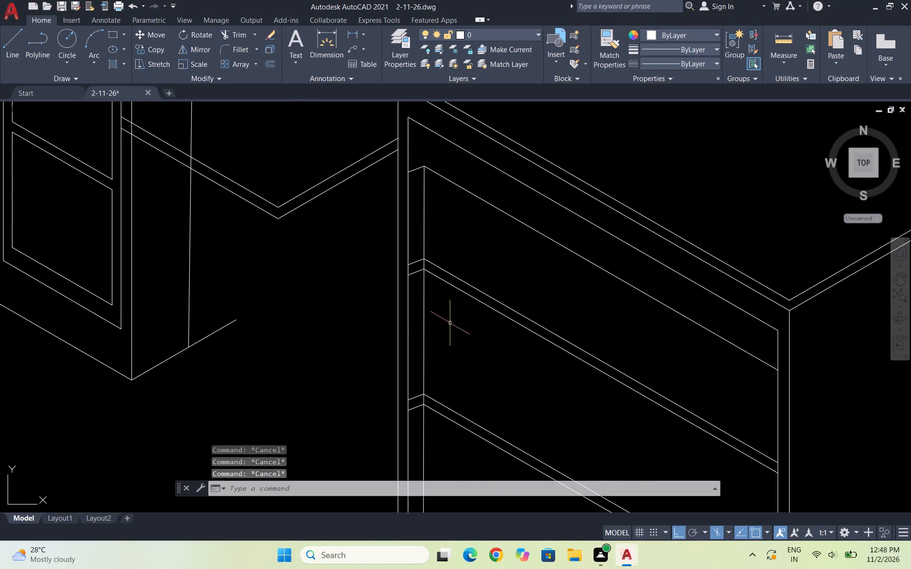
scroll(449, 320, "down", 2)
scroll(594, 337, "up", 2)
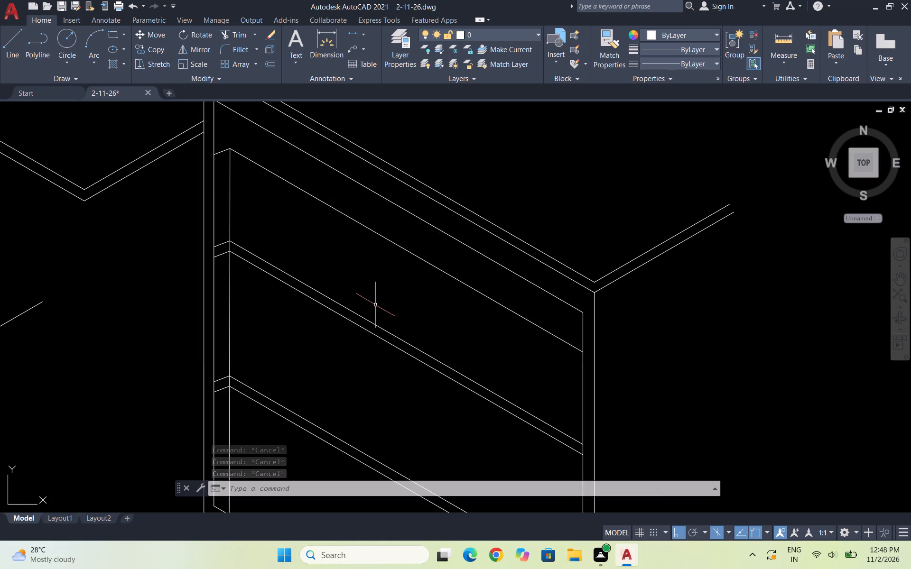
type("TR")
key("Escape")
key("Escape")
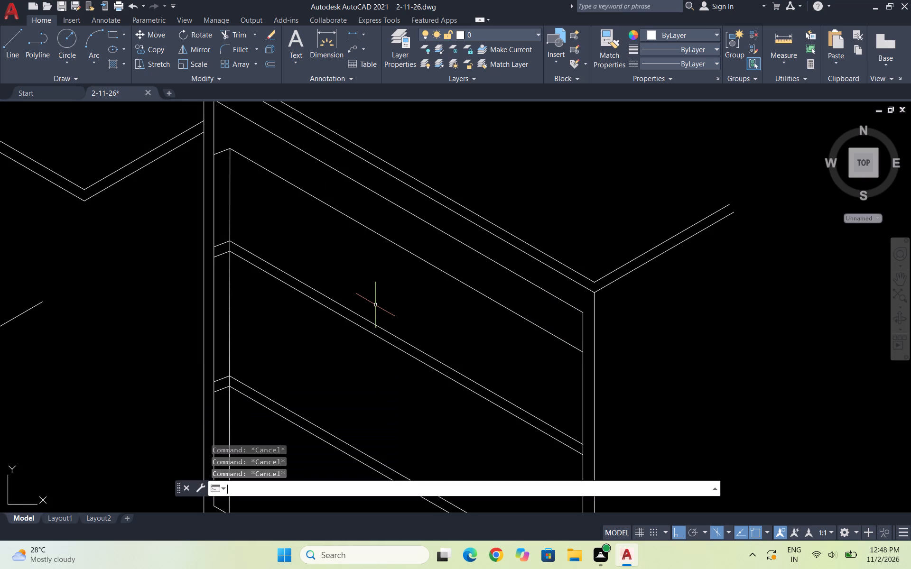
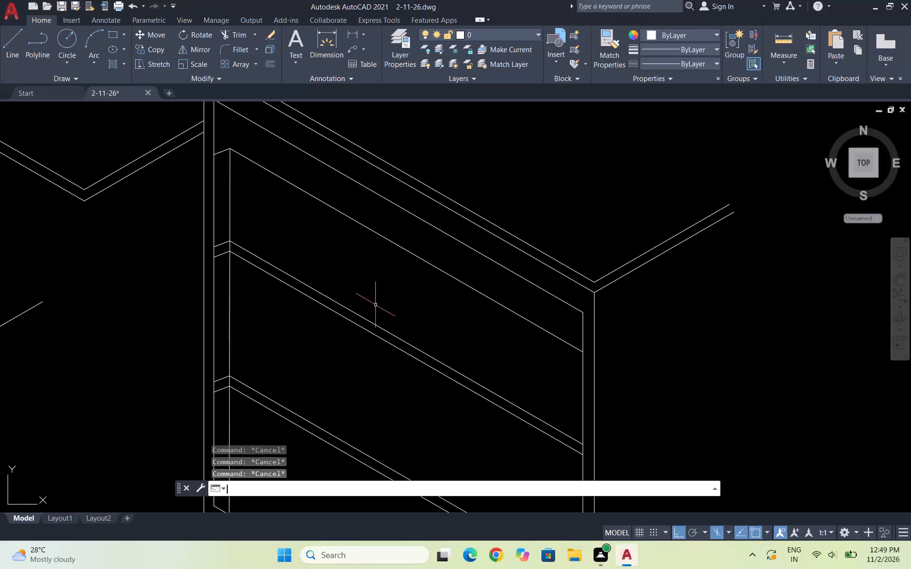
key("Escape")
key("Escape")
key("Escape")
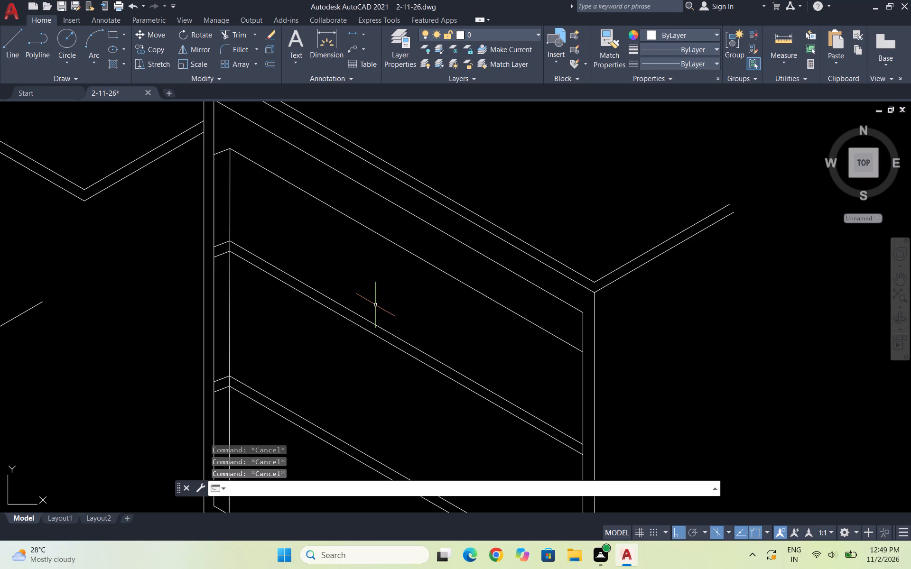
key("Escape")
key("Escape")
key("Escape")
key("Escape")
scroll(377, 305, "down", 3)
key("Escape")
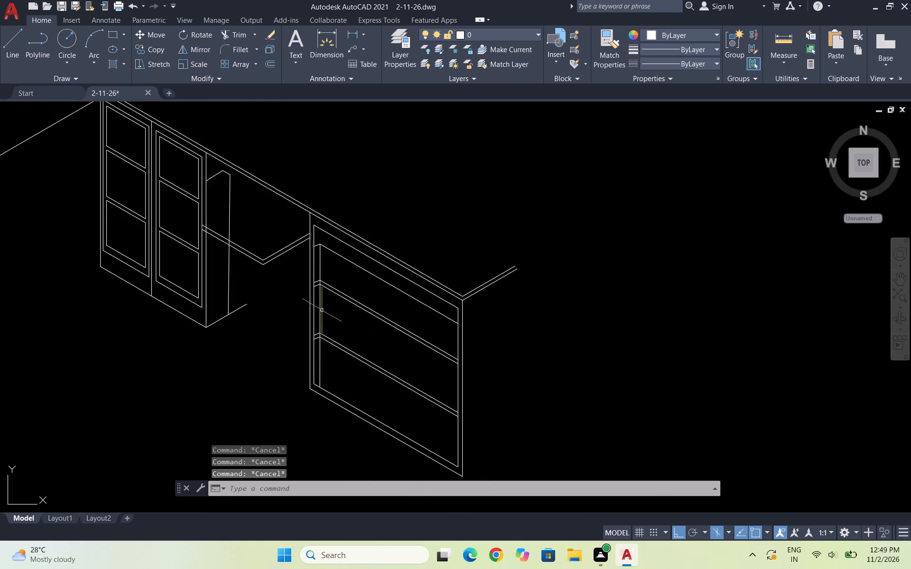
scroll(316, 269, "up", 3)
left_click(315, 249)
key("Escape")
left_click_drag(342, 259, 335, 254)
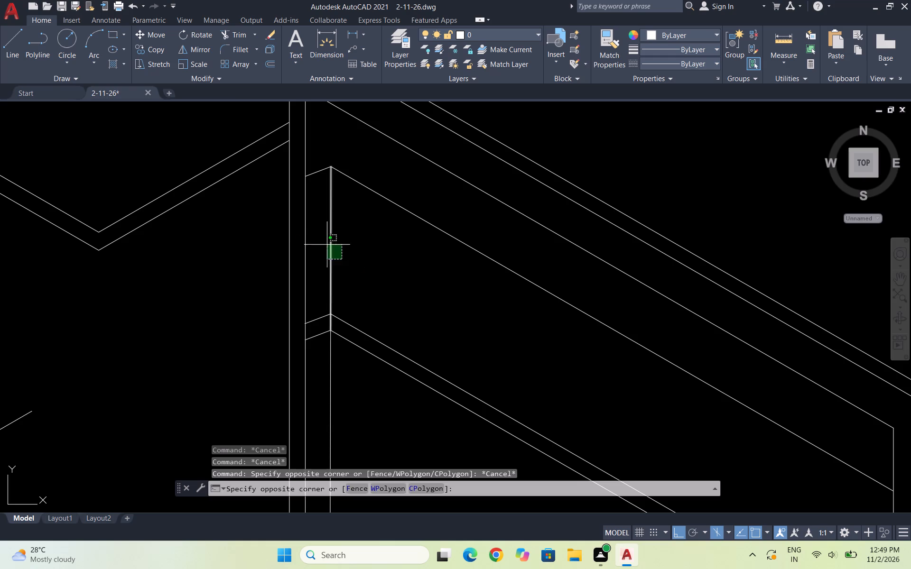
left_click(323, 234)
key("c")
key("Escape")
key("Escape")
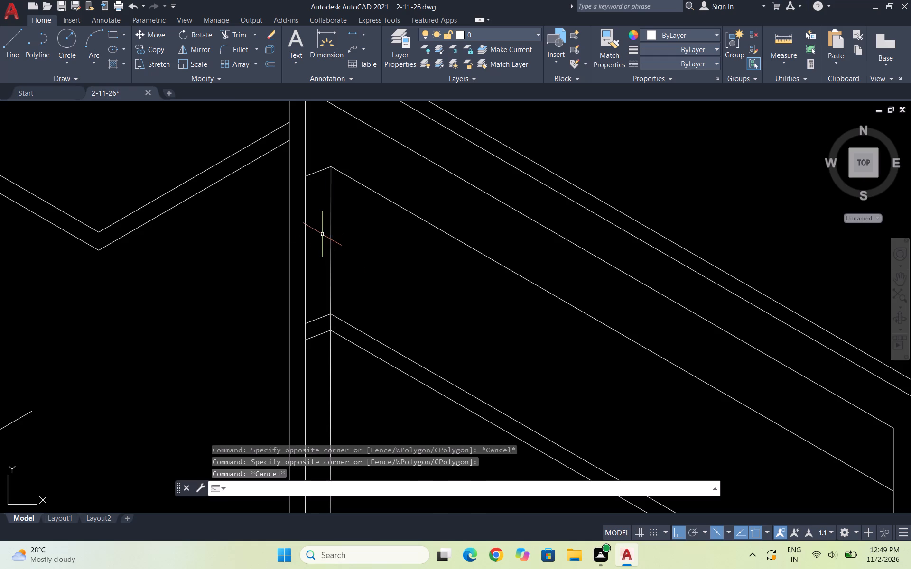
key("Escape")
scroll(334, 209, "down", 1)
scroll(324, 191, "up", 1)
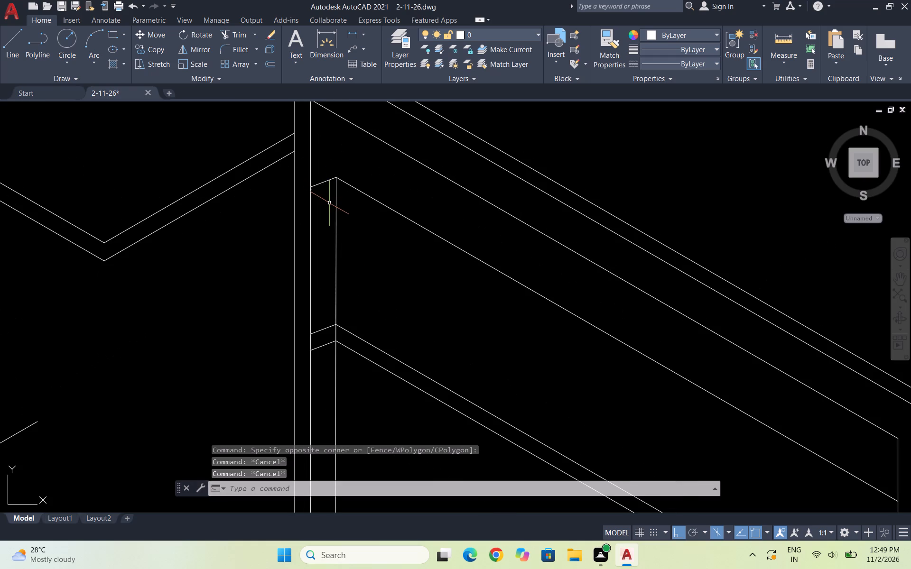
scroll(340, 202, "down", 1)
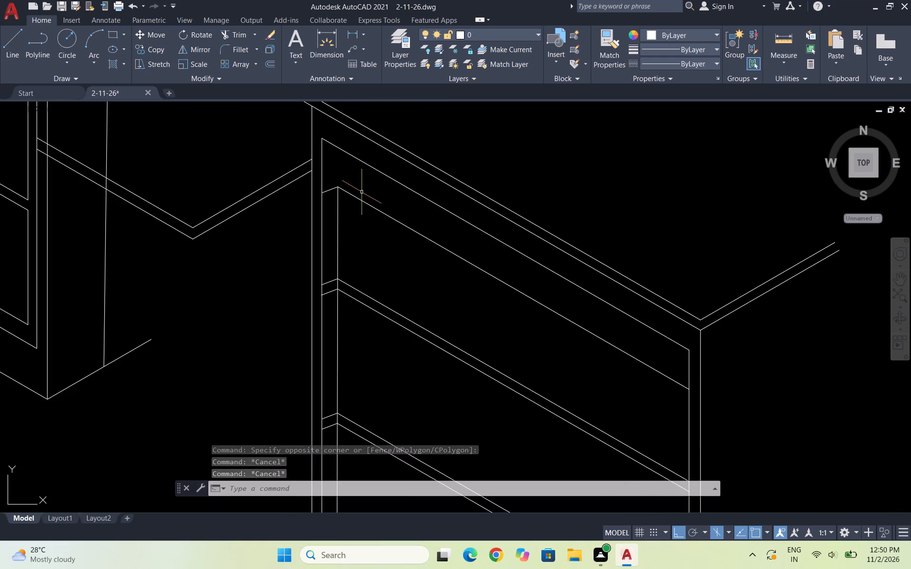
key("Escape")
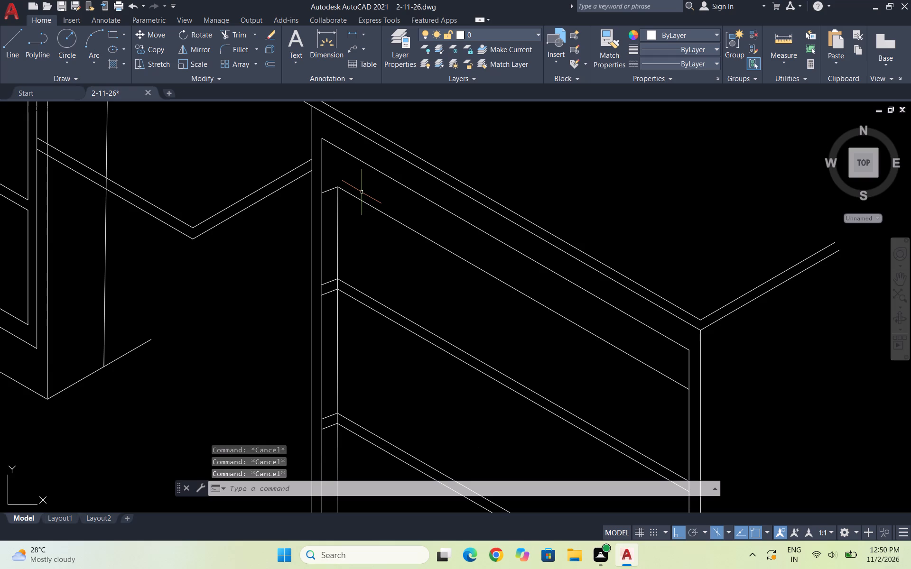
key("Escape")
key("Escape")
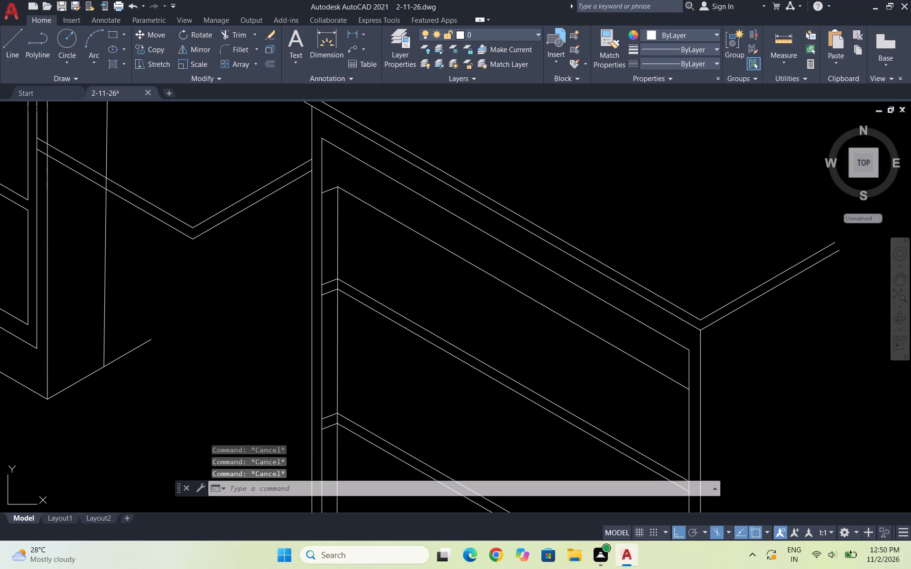
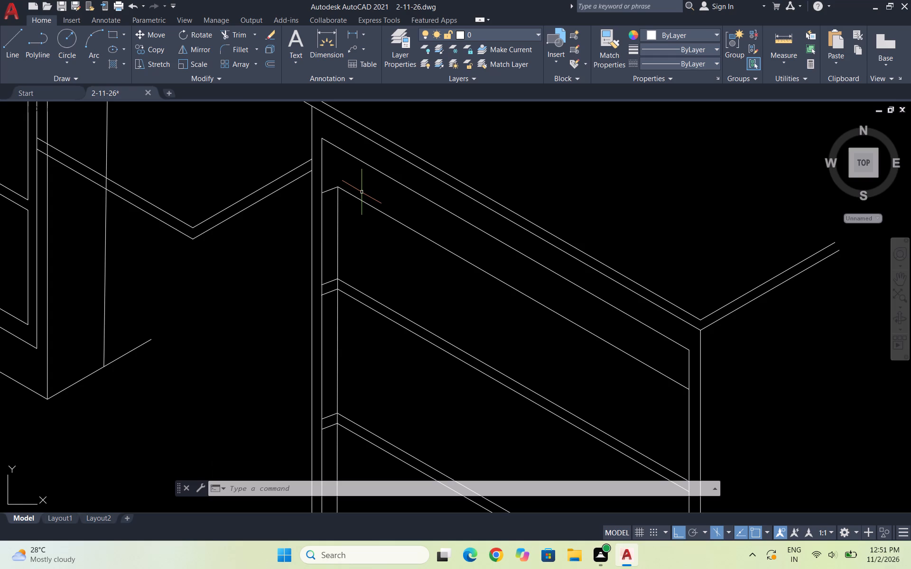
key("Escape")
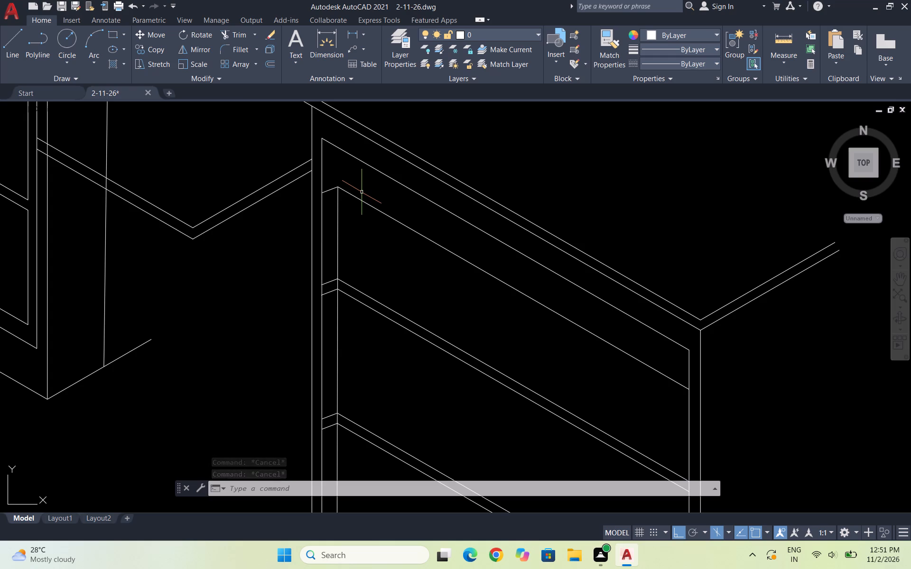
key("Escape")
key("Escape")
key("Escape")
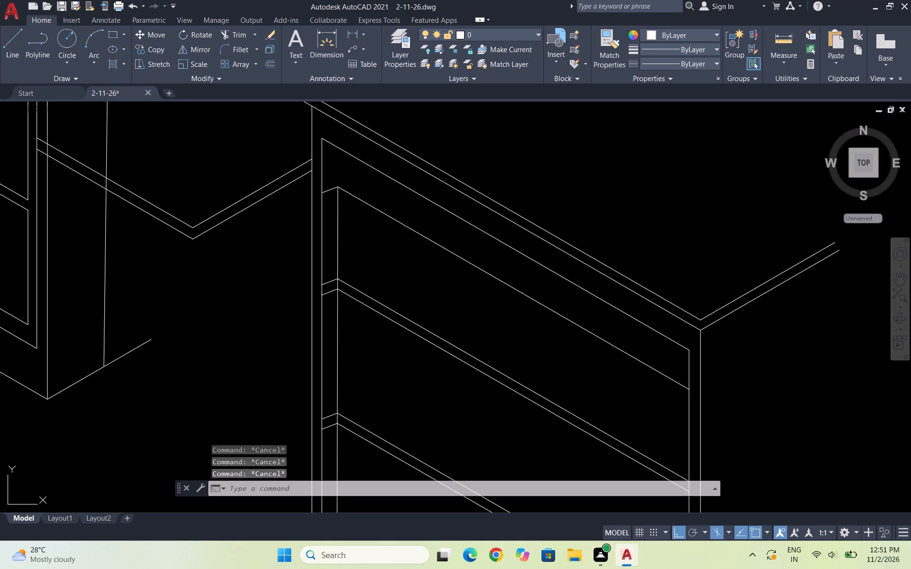
Examine the extent of the interior vertical depth line between the cabinet's top corner and its first shelf.
scroll(356, 176, "up", 2)
scroll(317, 225, "up", 2)
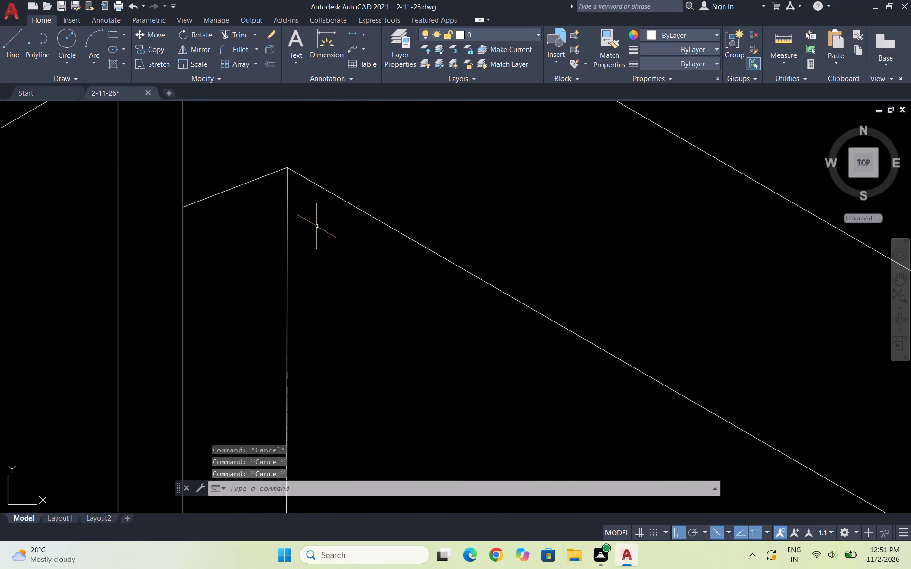
left_click(307, 252)
left_click(247, 240)
scroll(244, 239, "down", 4)
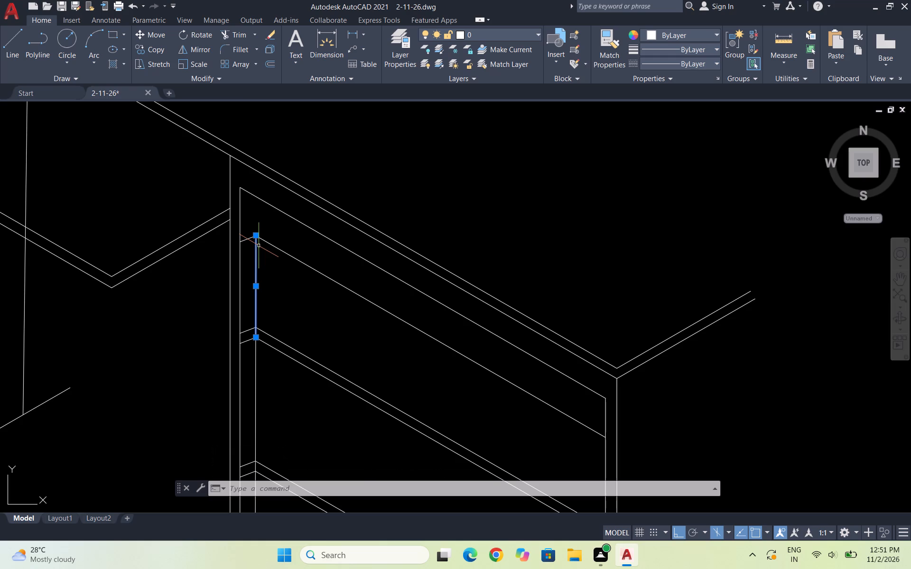
key("Escape")
key("Escape")
scroll(263, 256, "up", 3)
left_click(274, 288)
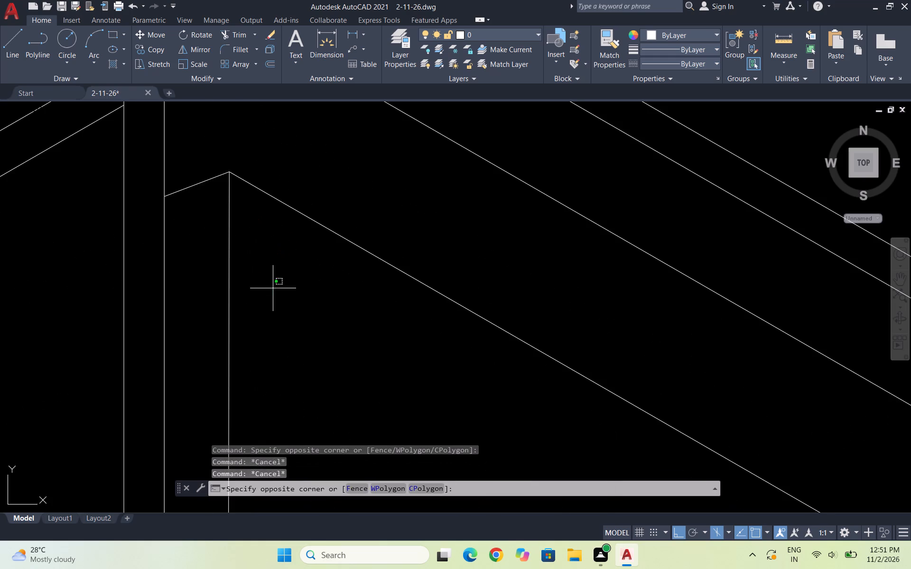
left_click(212, 268)
scroll(211, 220, "down", 3)
key("Escape")
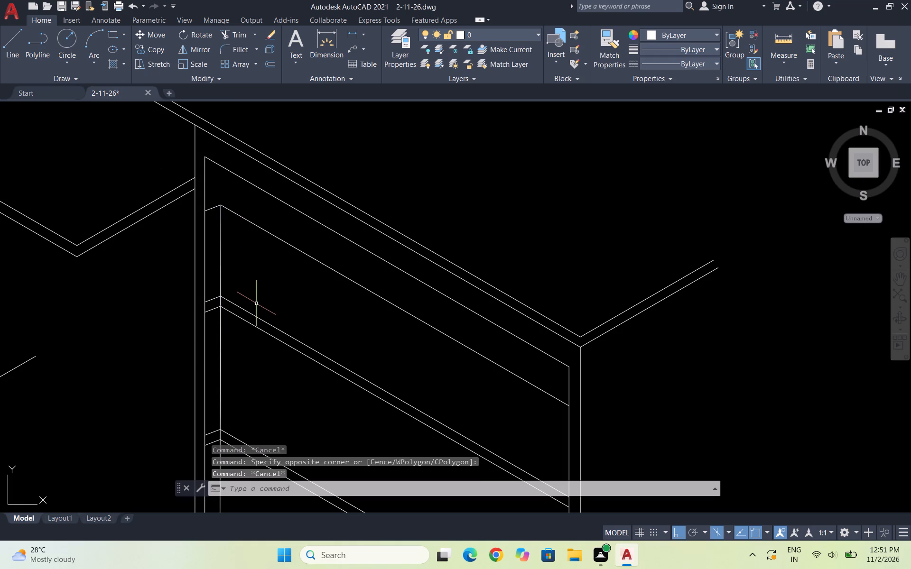
key("Escape")
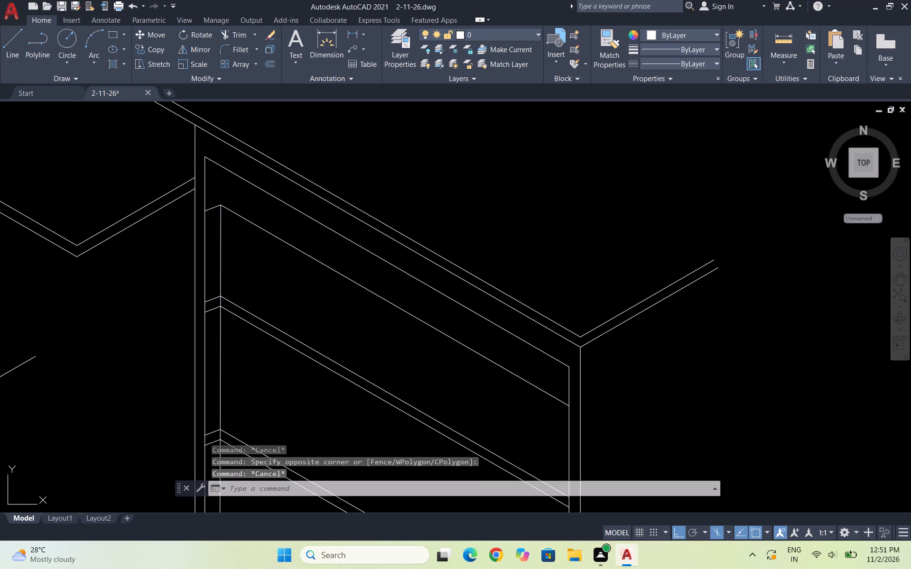
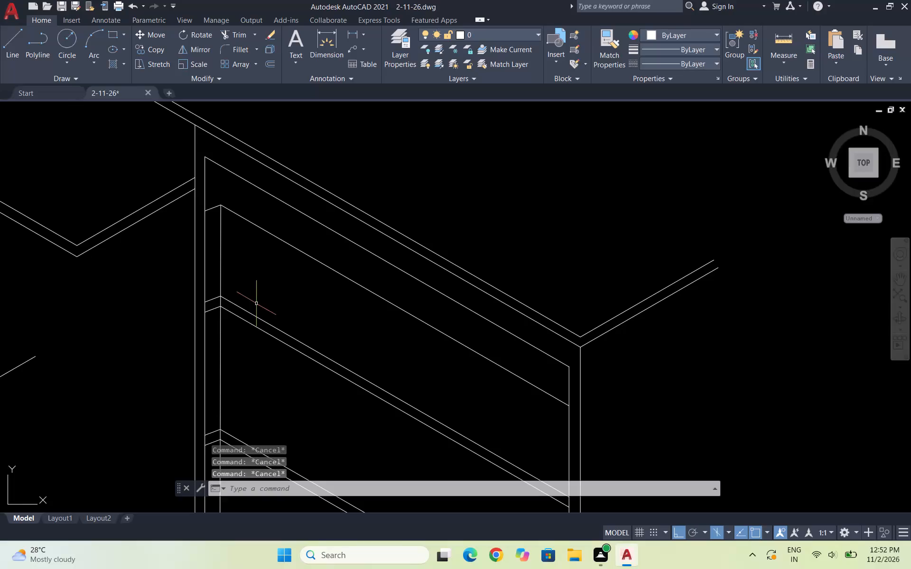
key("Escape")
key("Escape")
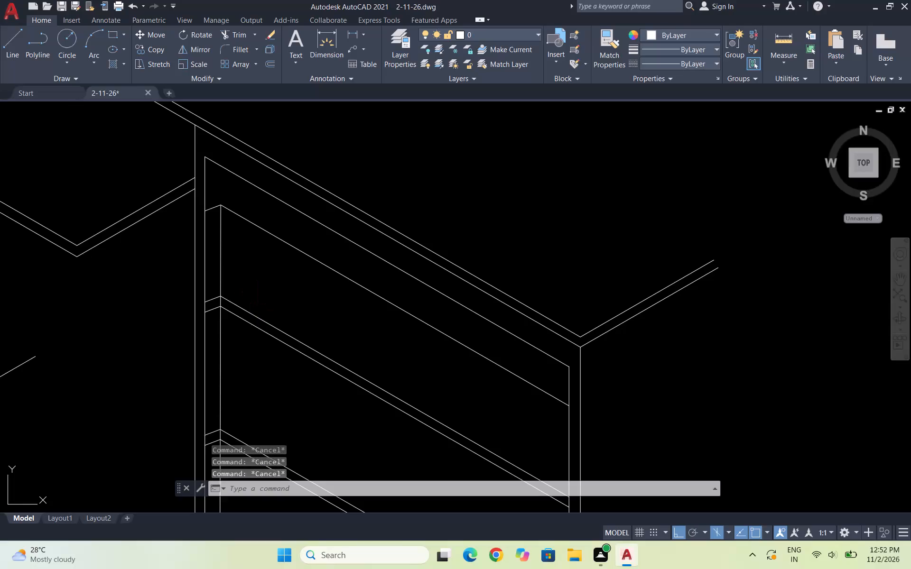
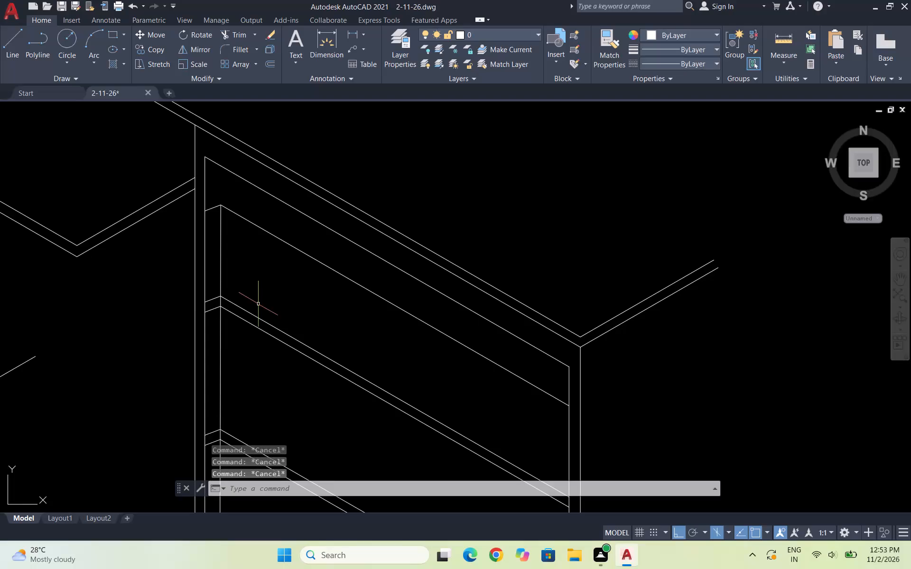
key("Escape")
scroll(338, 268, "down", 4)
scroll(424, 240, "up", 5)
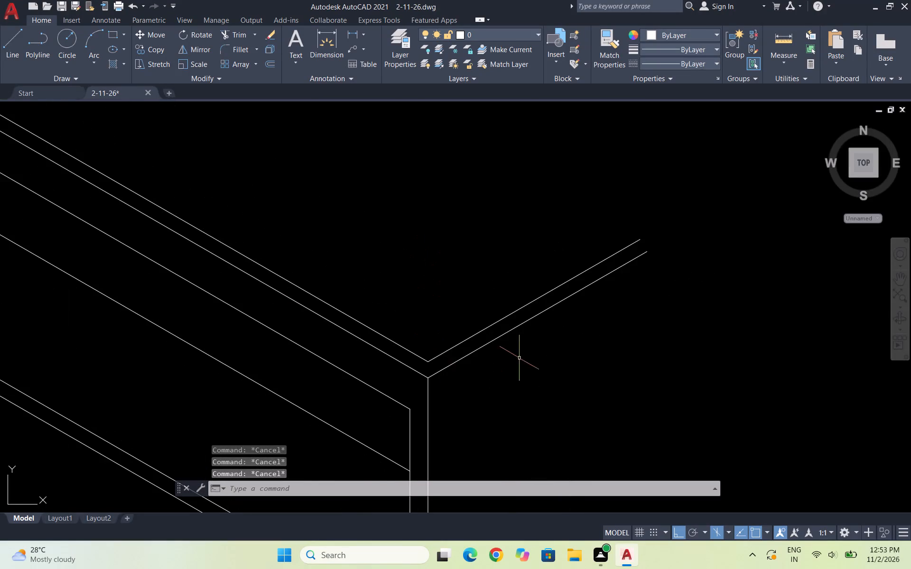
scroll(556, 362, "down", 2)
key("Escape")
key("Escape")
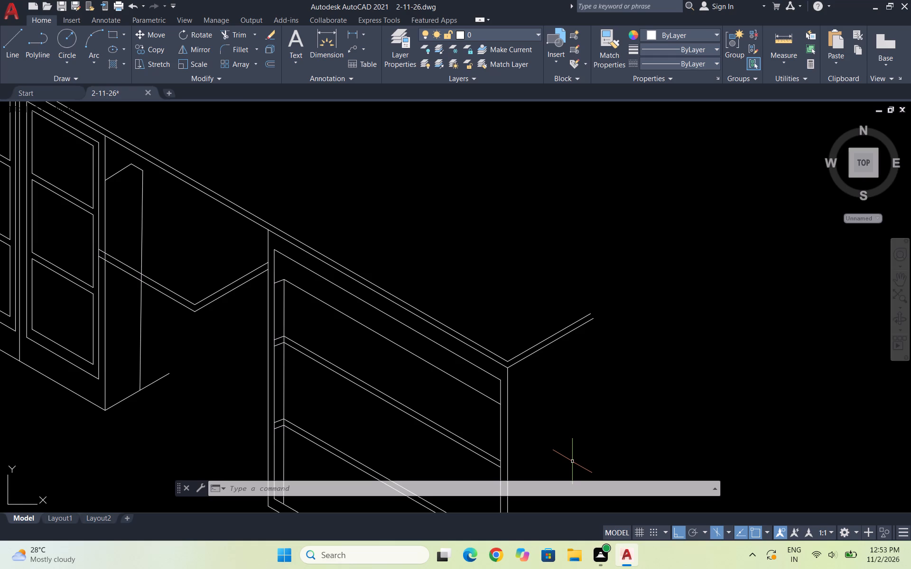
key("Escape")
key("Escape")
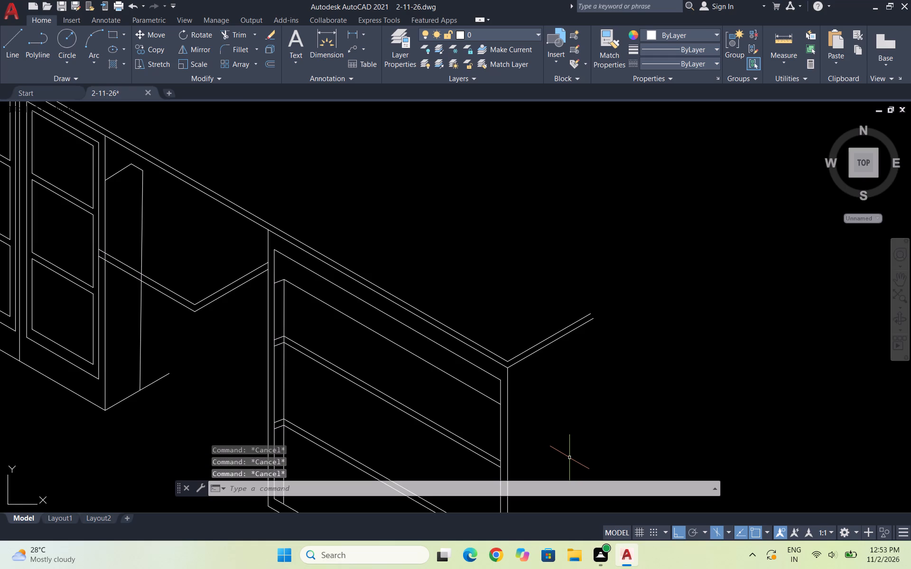
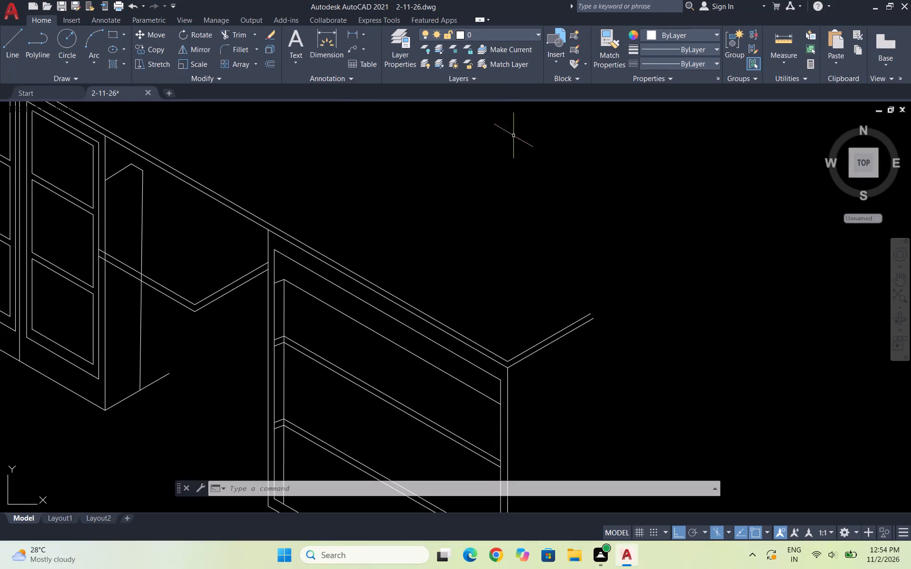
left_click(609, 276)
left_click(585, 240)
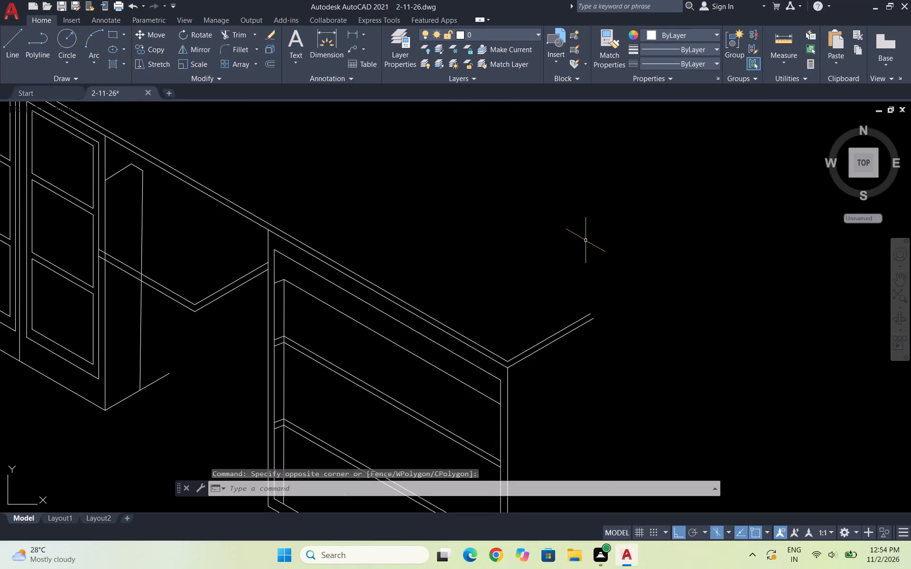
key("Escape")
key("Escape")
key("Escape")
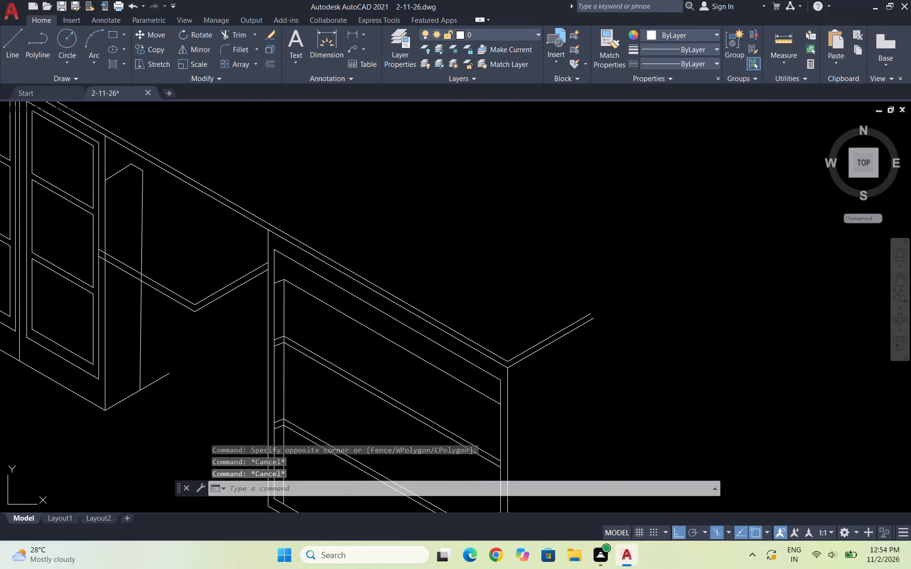
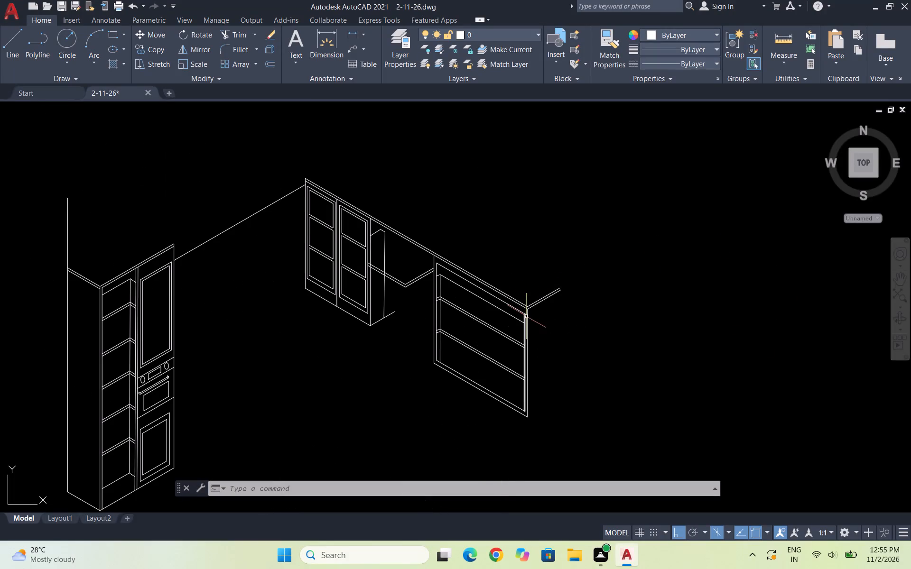
Start the Line command for drawing near the rightmost wall cabinet's top corner.
scroll(527, 318, "up", 1)
key("Escape")
key("l")
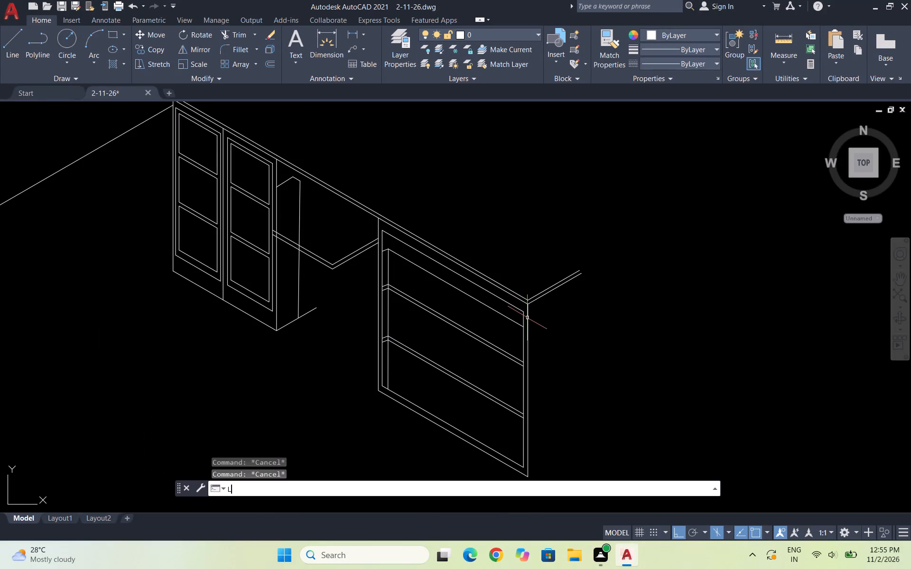
key("Return")
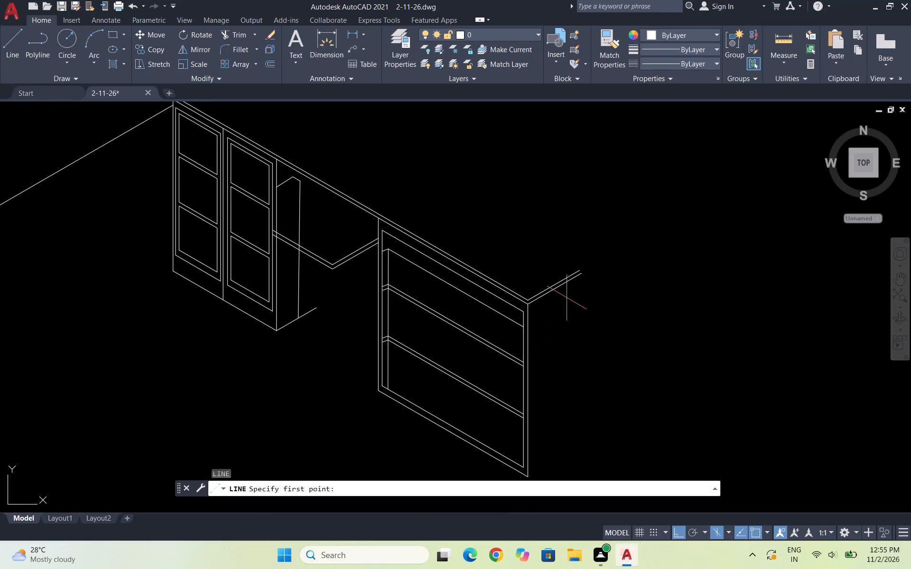
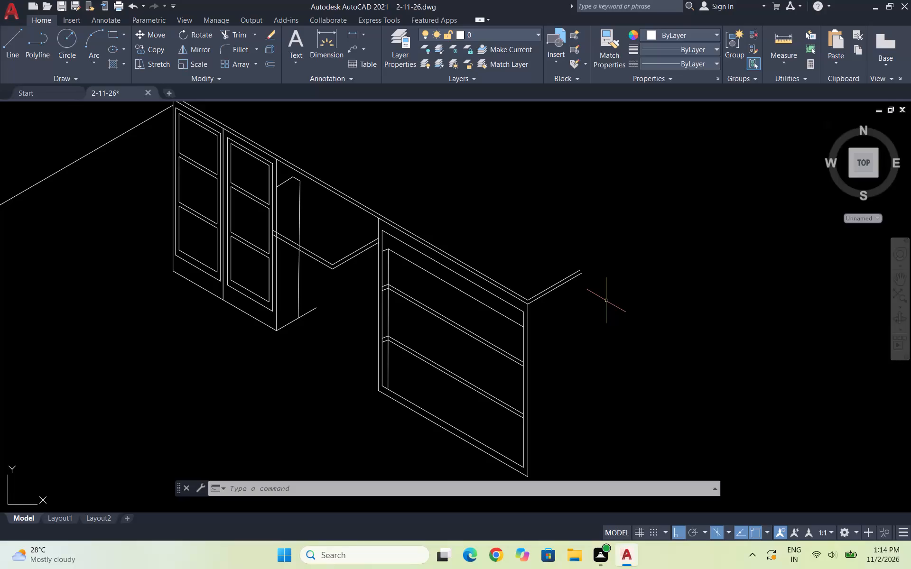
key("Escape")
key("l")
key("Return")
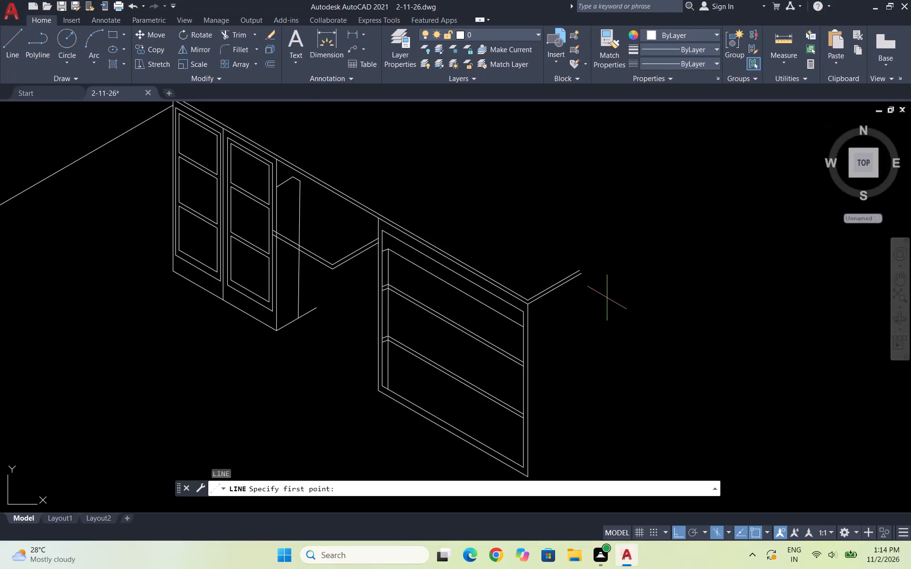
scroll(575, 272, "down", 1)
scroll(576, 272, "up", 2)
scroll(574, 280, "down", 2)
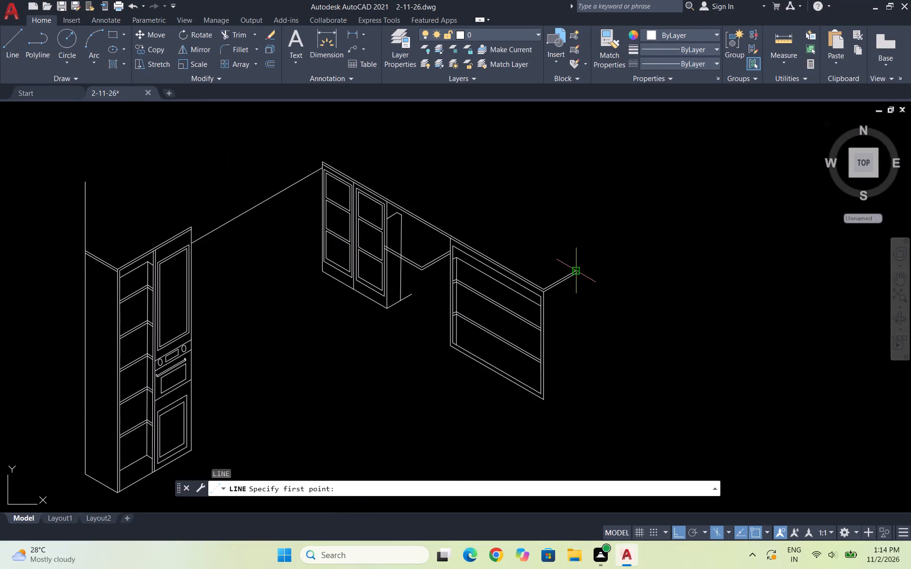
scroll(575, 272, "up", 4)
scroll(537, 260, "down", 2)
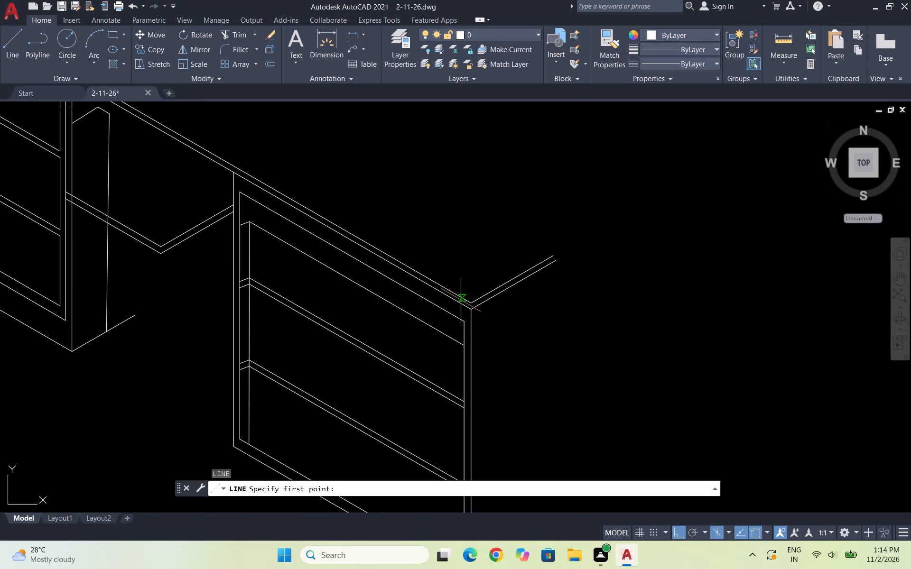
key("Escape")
Copy the open-shelf wall cabinet's outer vertical edge from its top corner to the far end of the lower receding top line.
scroll(489, 319, "up", 3)
left_click(432, 312)
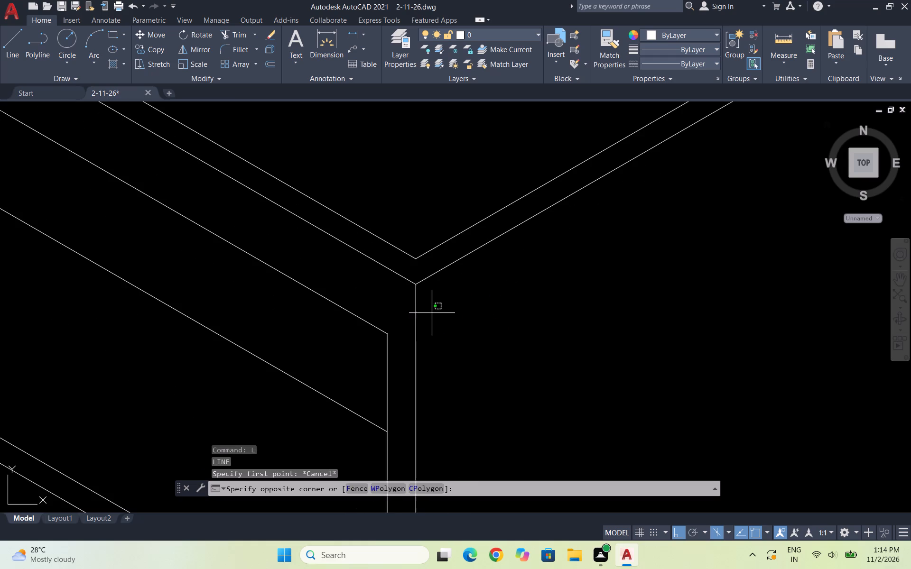
left_click(397, 308)
scroll(485, 307, "down", 2)
type("CO")
key("Return")
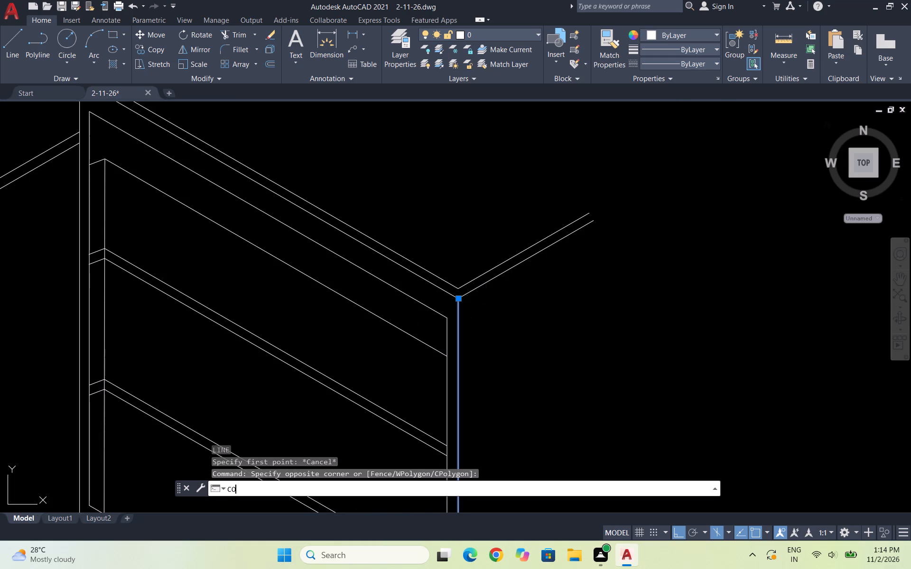
left_click(455, 302)
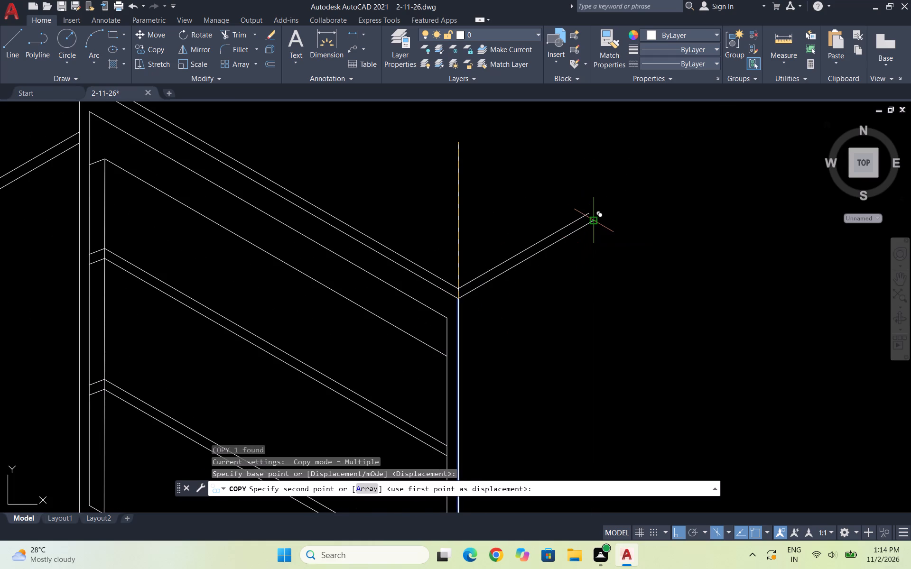
left_click(595, 222)
key("Escape")
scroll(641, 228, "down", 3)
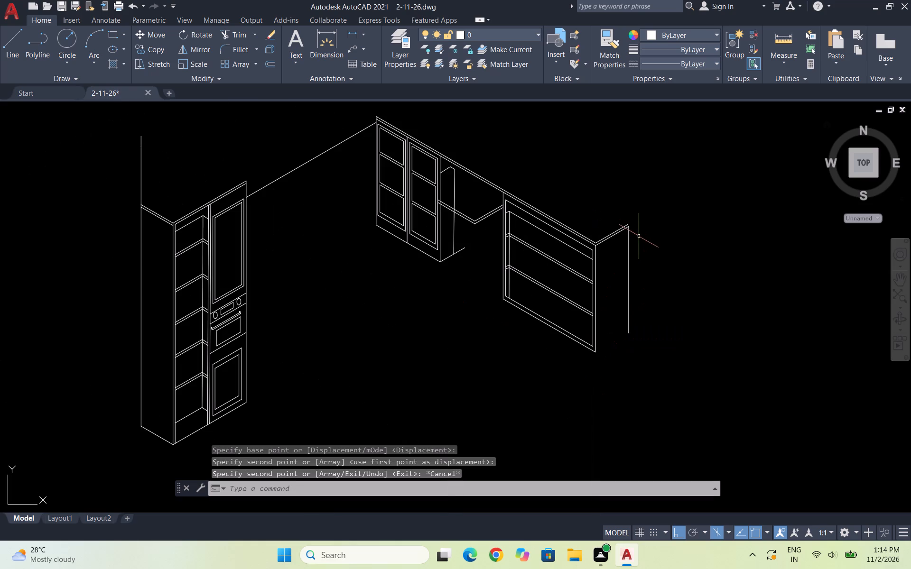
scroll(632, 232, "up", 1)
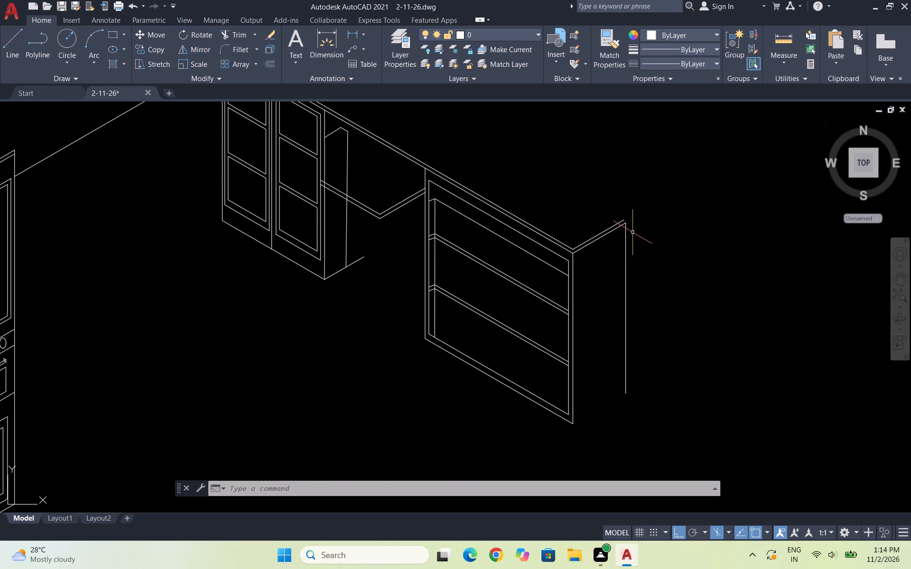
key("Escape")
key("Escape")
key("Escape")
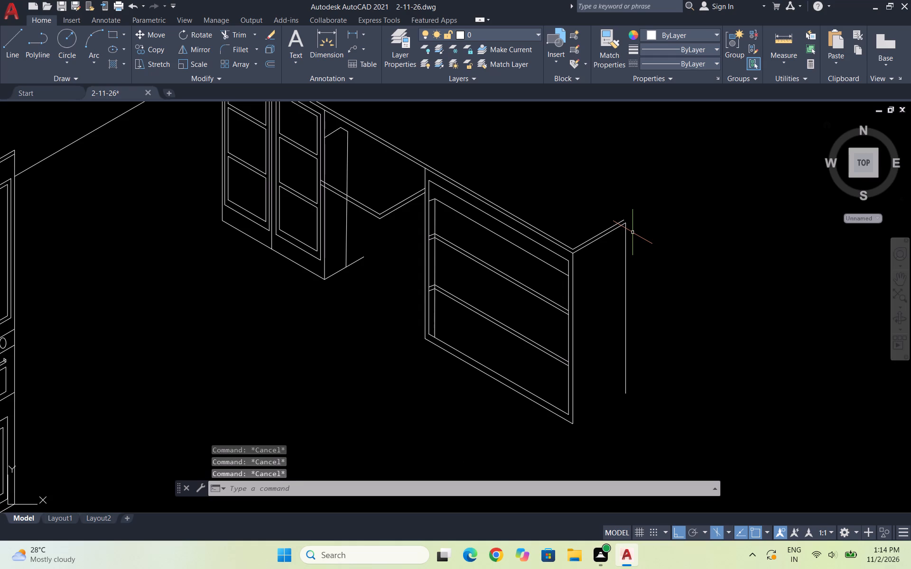
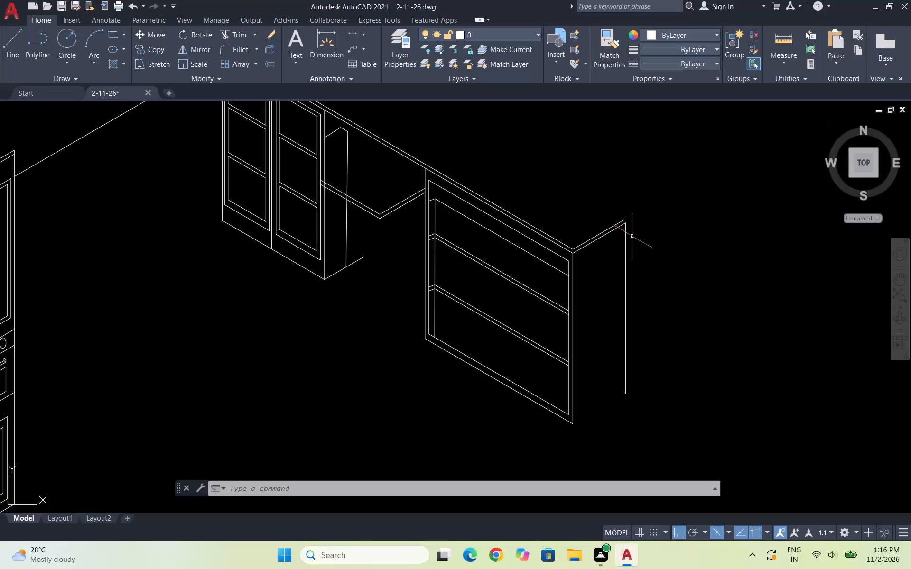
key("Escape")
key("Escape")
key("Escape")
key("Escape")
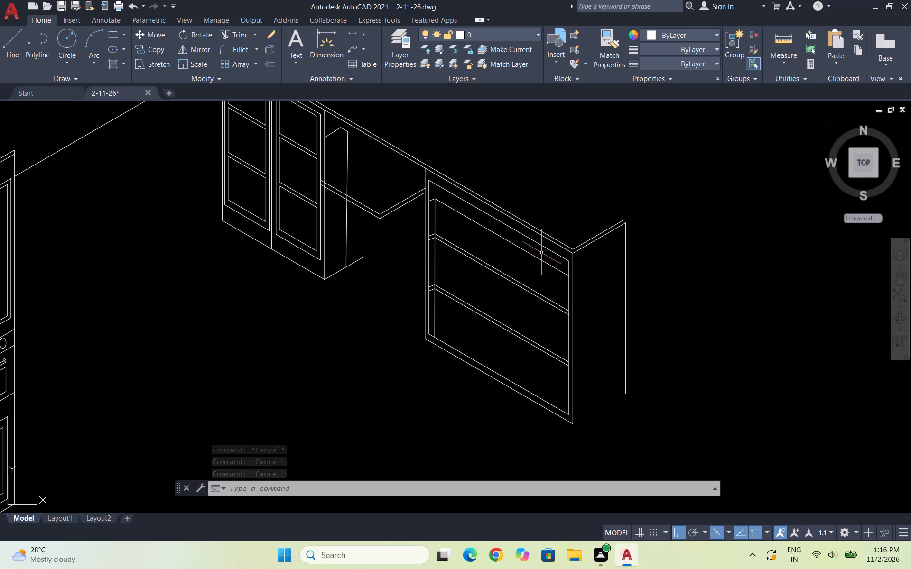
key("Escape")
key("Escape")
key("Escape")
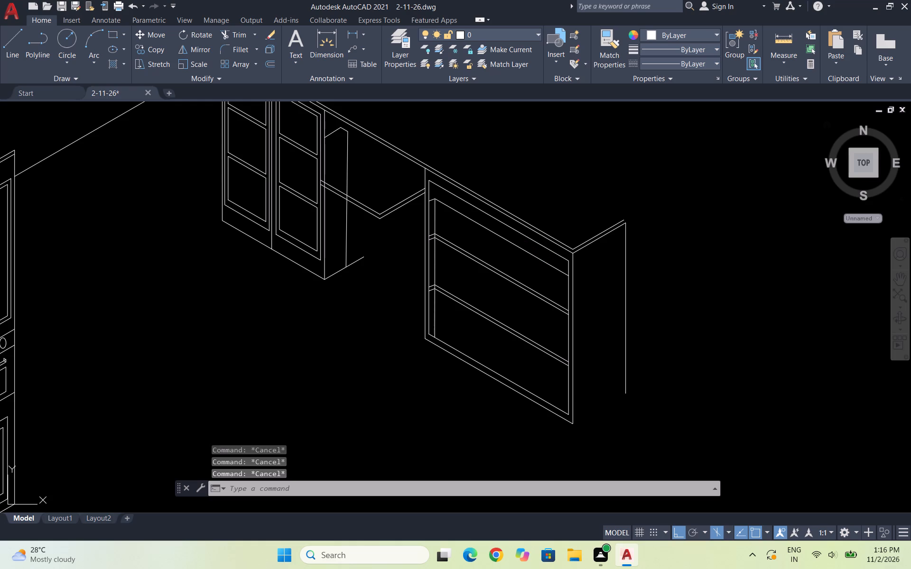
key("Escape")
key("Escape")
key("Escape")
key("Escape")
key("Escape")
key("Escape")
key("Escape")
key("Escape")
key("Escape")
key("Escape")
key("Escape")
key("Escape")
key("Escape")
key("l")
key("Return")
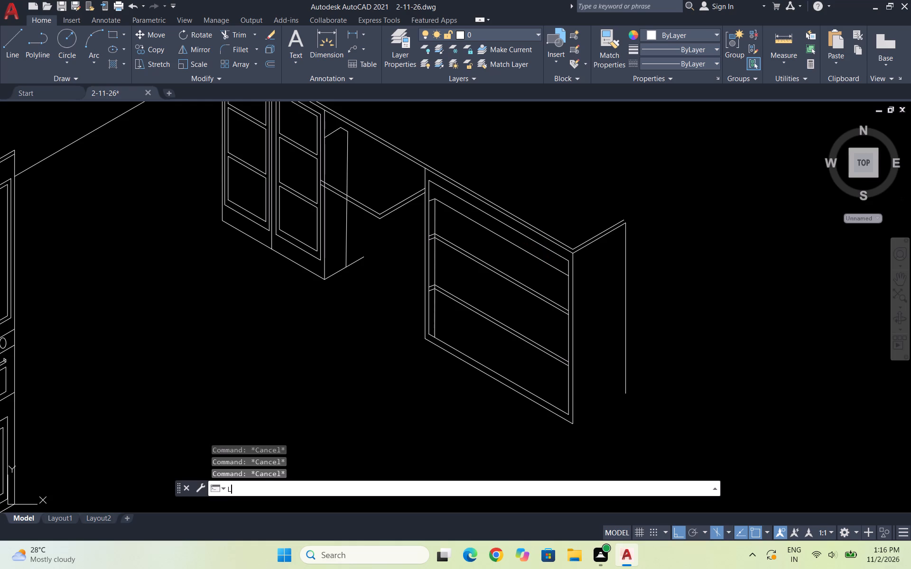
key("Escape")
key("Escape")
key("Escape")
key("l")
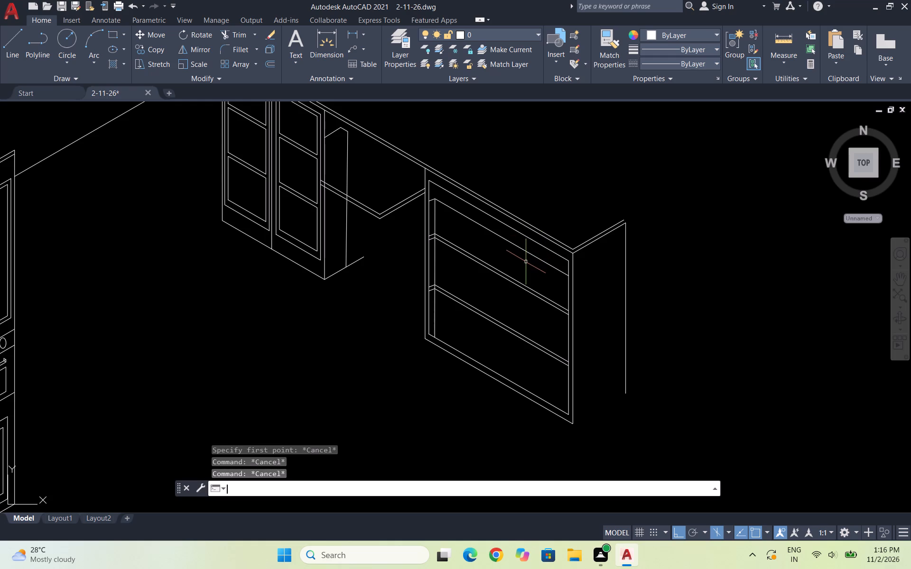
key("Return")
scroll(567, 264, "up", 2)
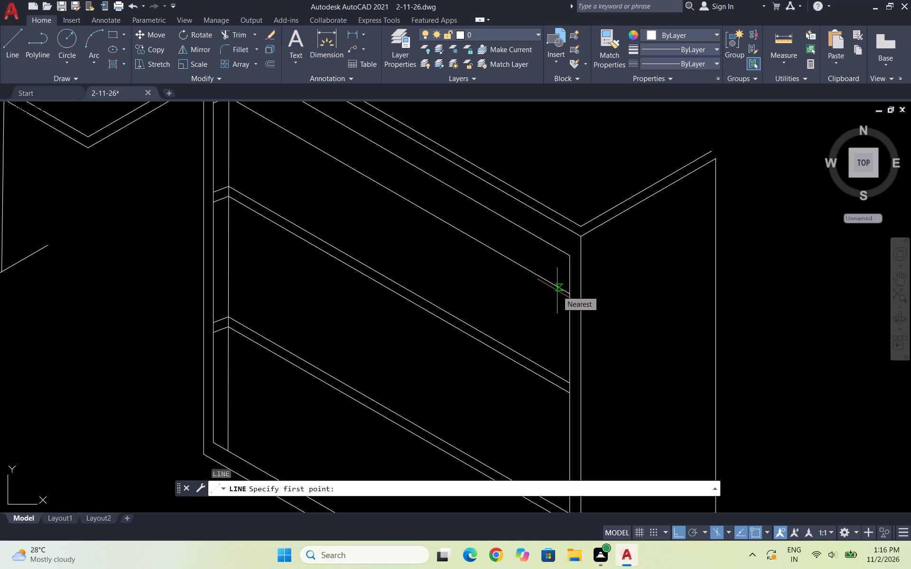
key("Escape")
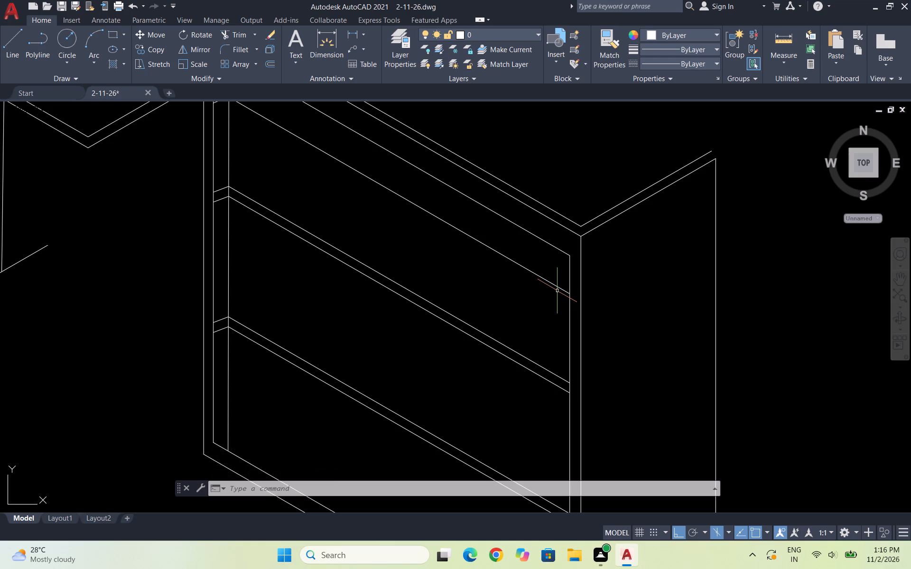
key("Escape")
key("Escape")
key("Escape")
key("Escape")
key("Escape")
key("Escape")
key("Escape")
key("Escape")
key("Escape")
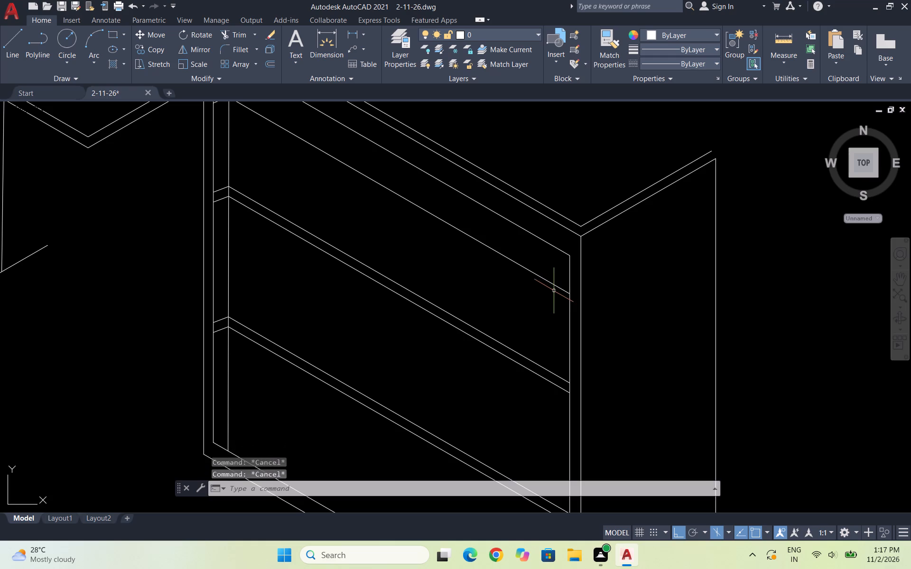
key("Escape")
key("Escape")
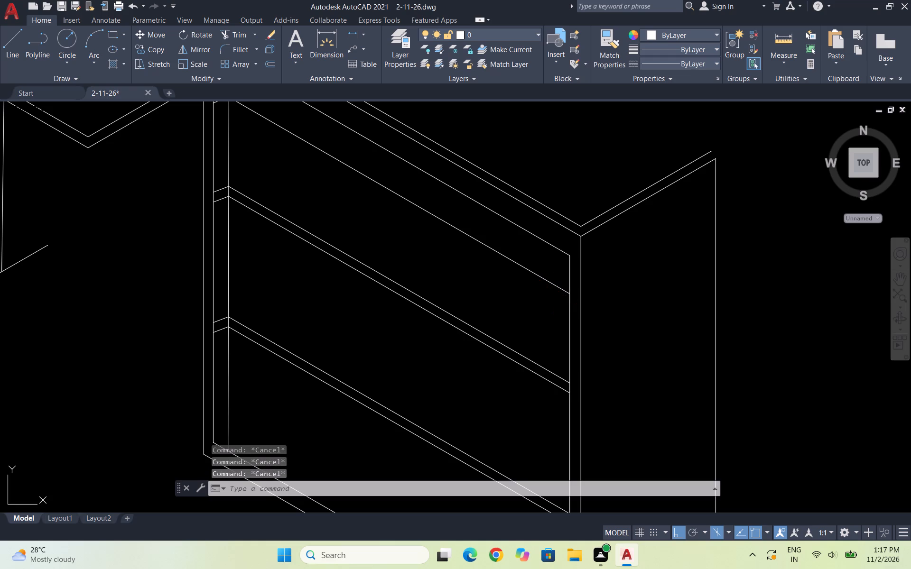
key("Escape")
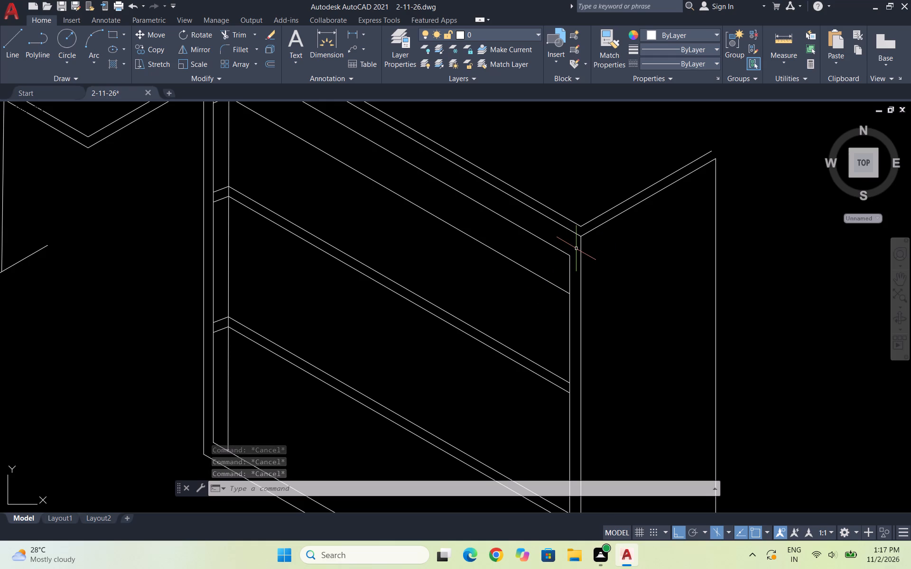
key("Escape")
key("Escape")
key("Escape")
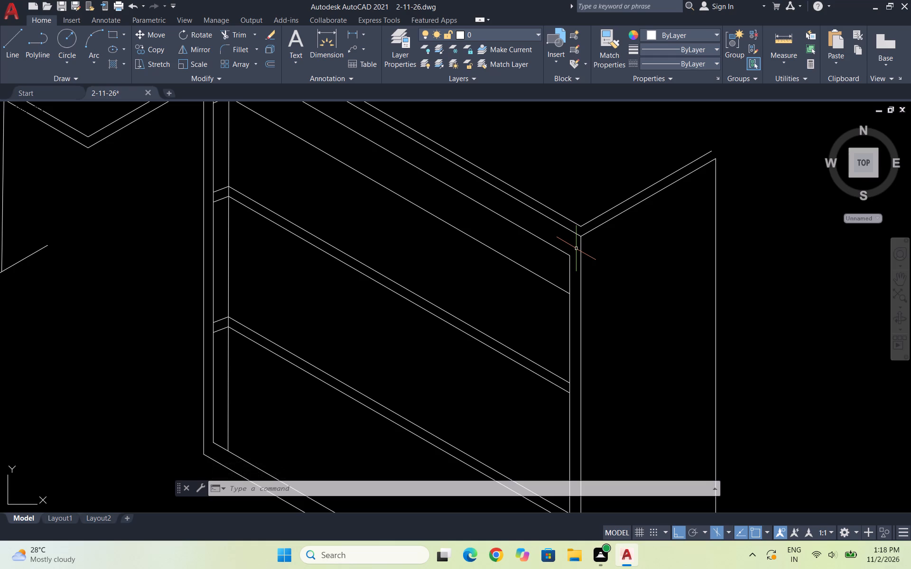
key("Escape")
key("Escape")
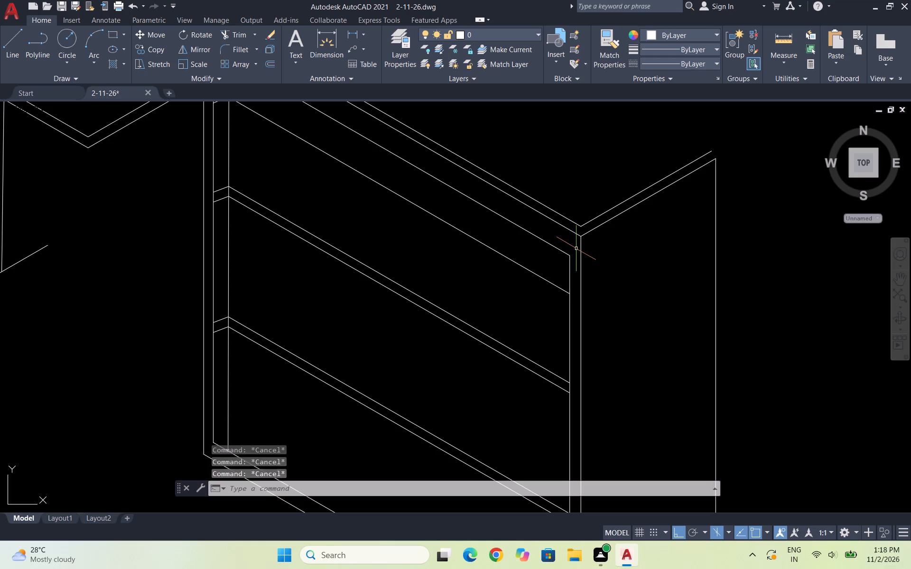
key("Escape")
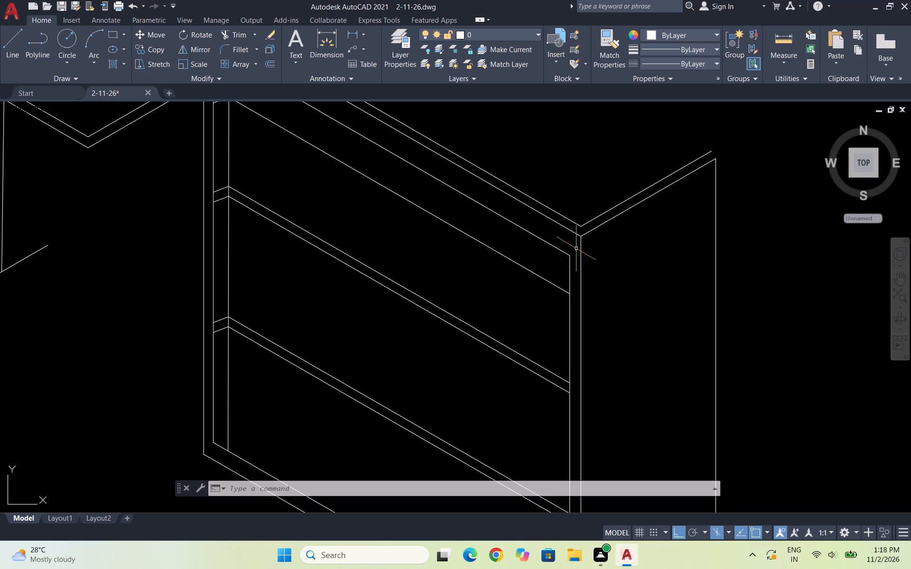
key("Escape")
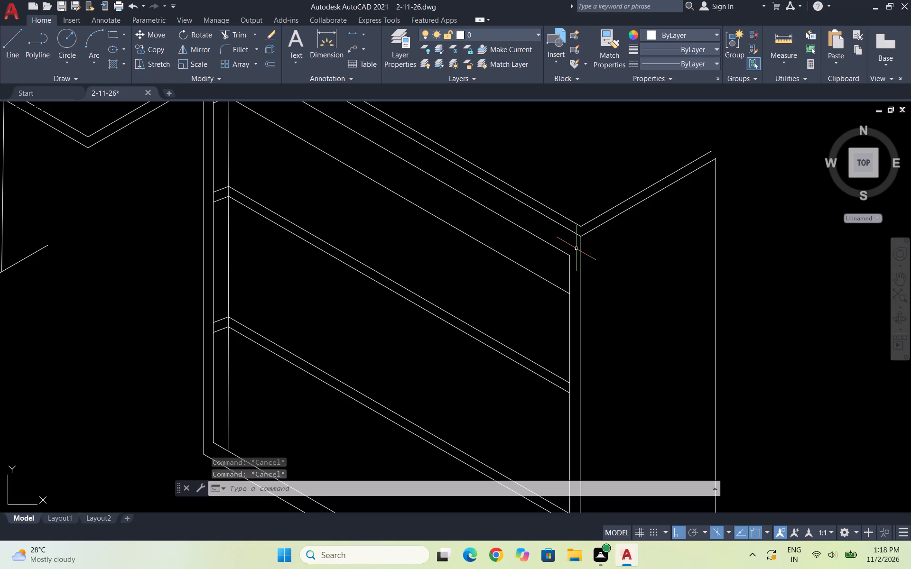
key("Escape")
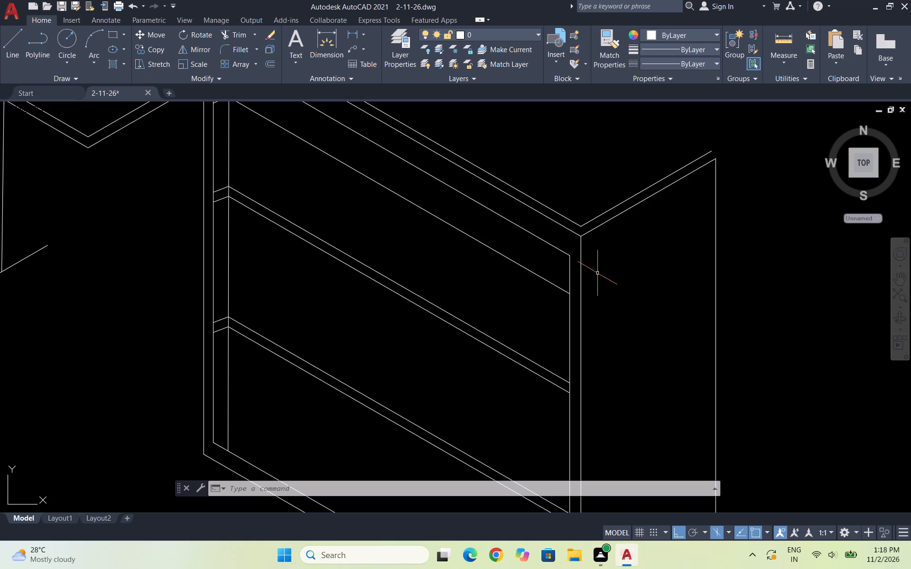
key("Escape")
Start a line inside the open-shelf wall cabinet, from the outer-side end of the recess's top back line on the opening's vertical edge.
key("l")
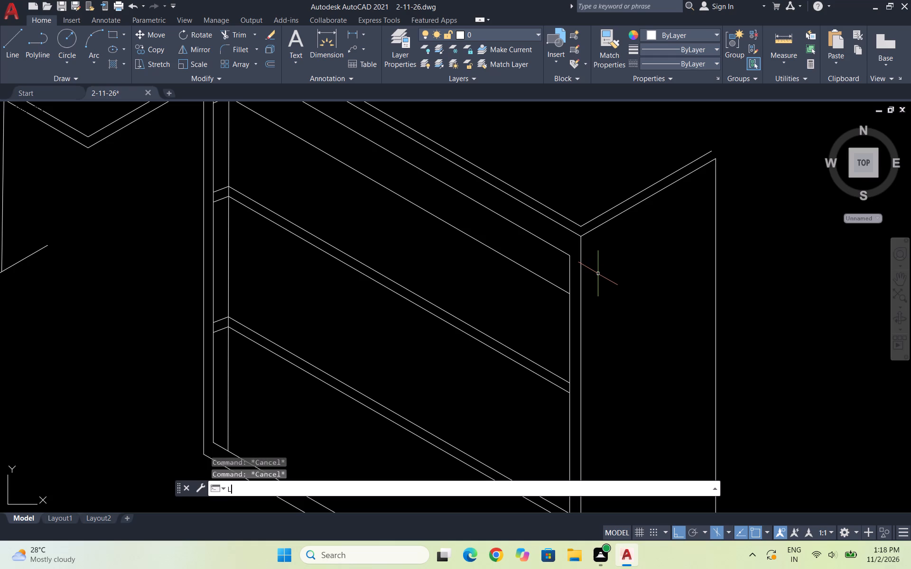
key("Return")
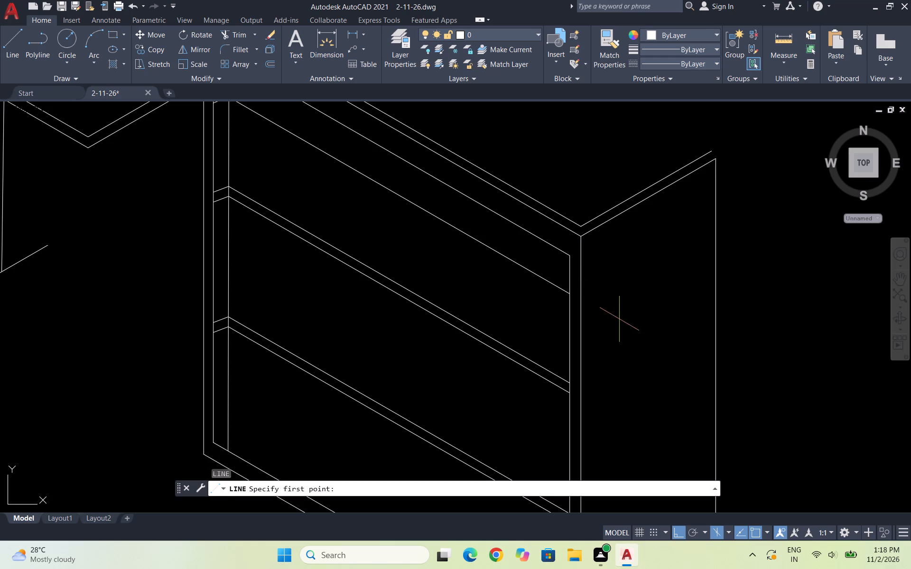
scroll(624, 328, "down", 1)
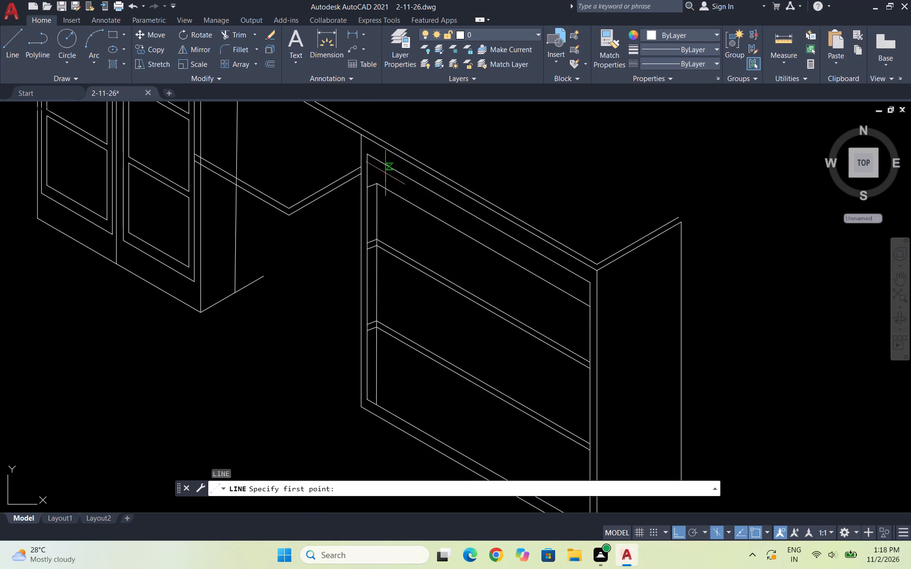
left_click(587, 304)
scroll(587, 317, "up", 2)
scroll(566, 299, "down", 3)
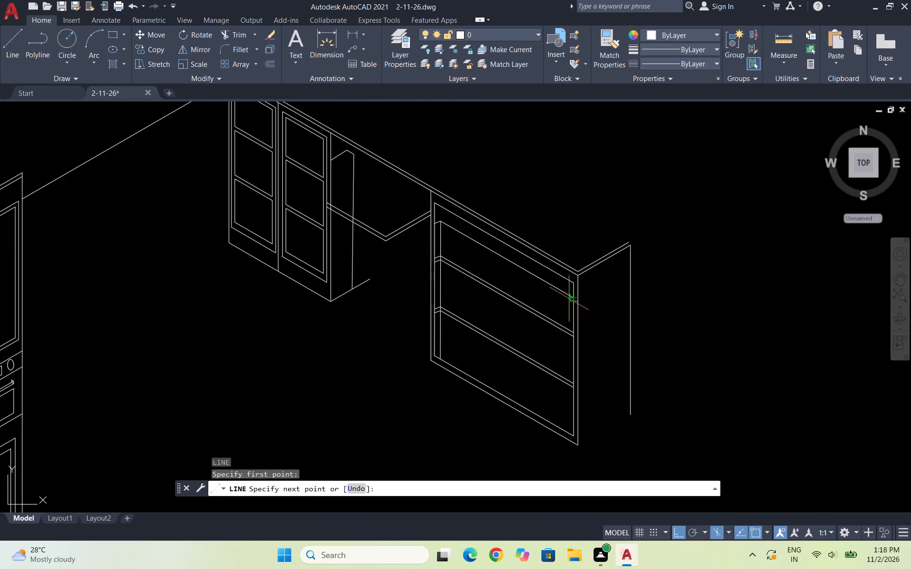
scroll(538, 276, "up", 2)
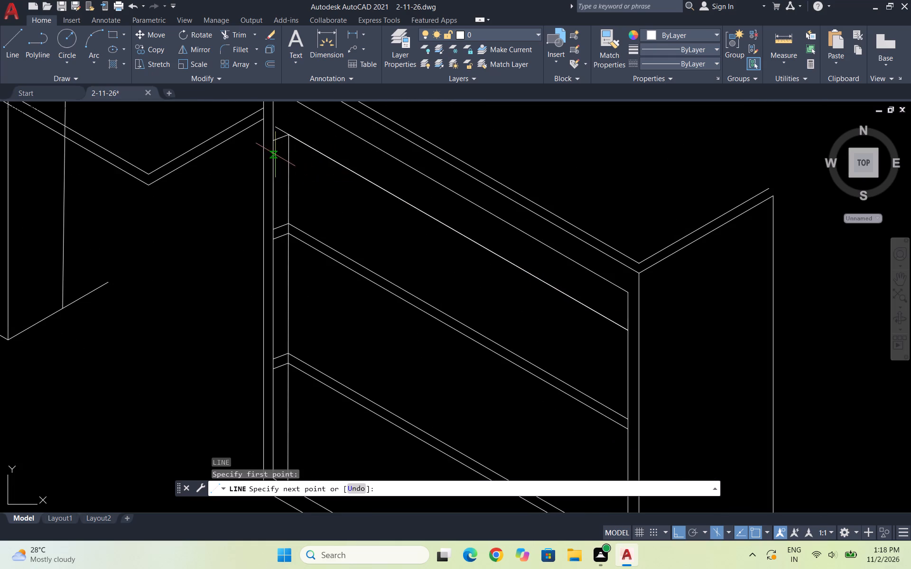
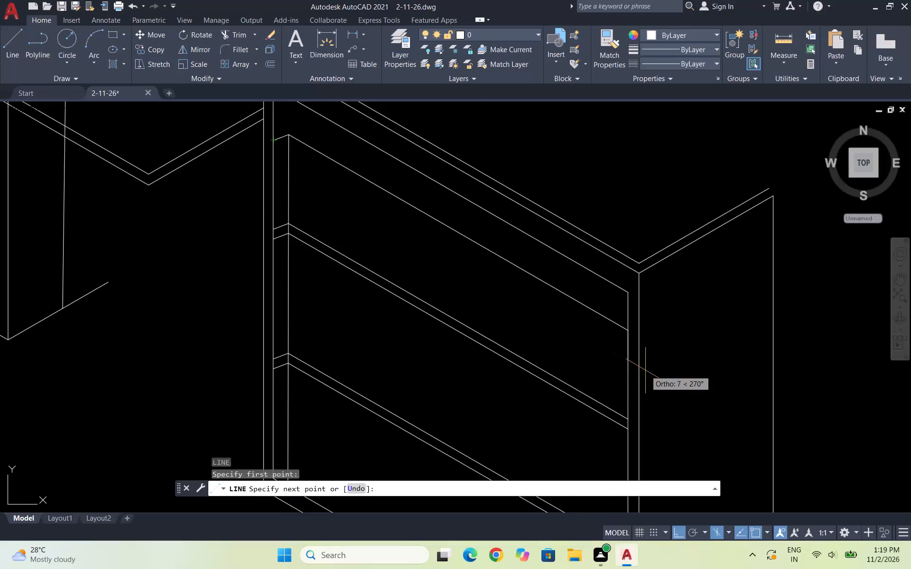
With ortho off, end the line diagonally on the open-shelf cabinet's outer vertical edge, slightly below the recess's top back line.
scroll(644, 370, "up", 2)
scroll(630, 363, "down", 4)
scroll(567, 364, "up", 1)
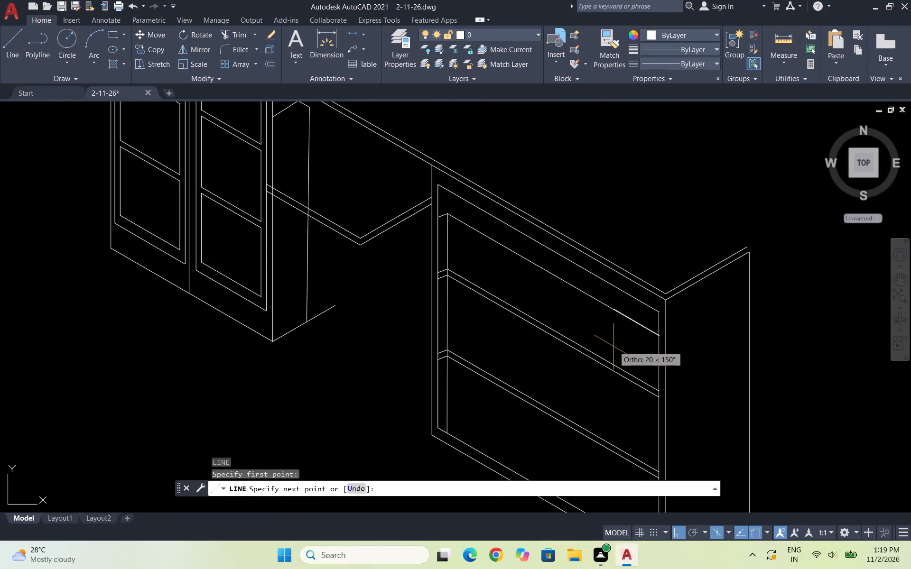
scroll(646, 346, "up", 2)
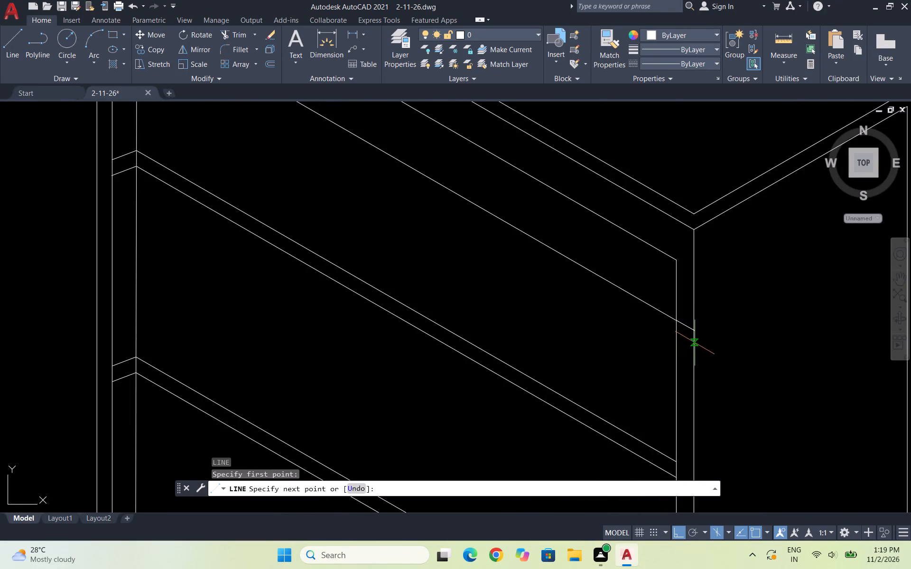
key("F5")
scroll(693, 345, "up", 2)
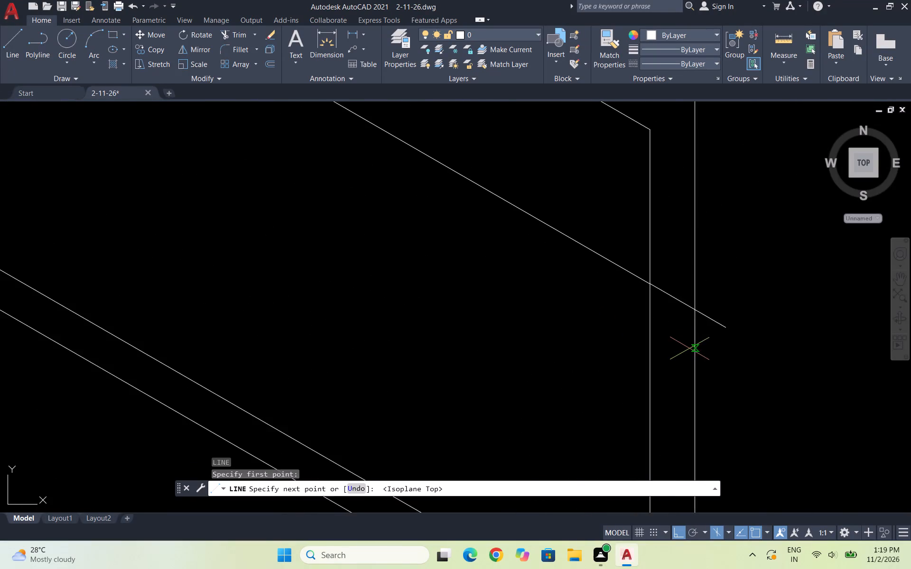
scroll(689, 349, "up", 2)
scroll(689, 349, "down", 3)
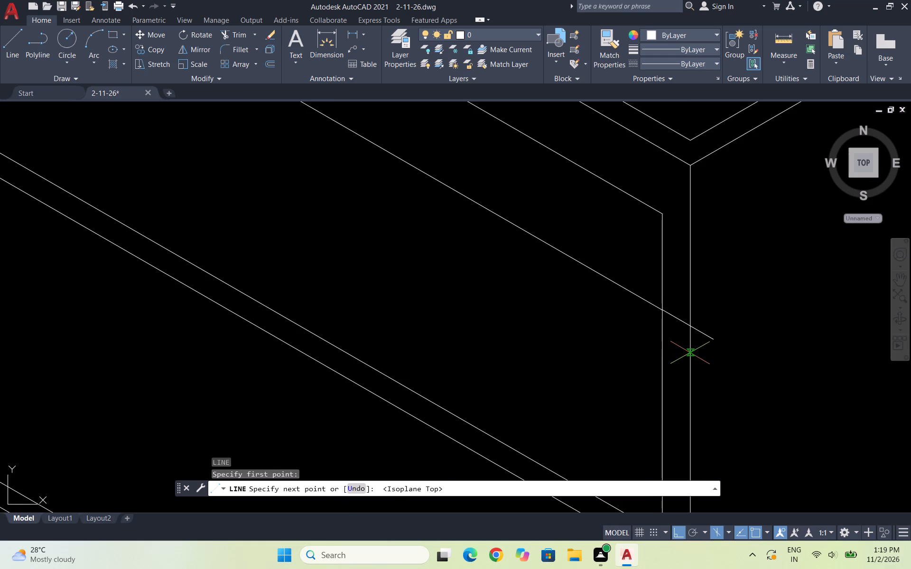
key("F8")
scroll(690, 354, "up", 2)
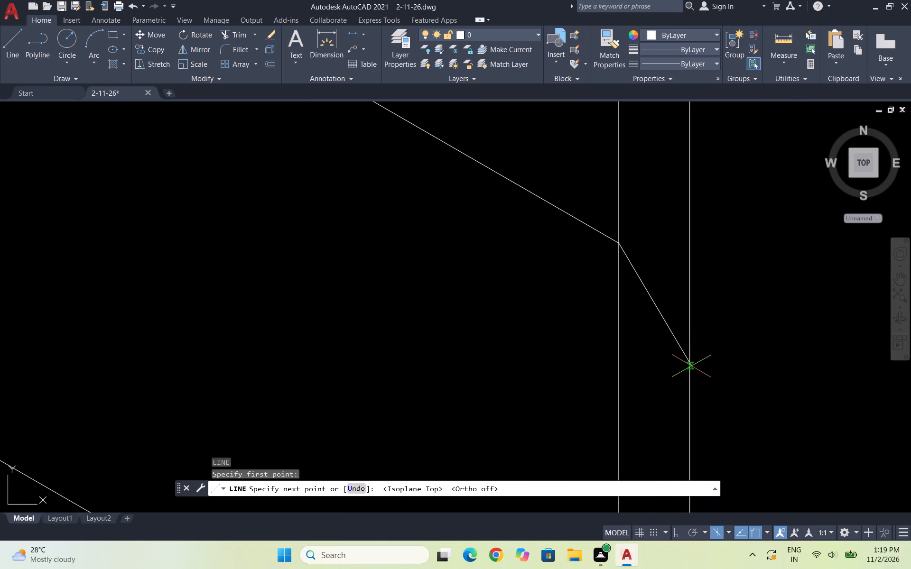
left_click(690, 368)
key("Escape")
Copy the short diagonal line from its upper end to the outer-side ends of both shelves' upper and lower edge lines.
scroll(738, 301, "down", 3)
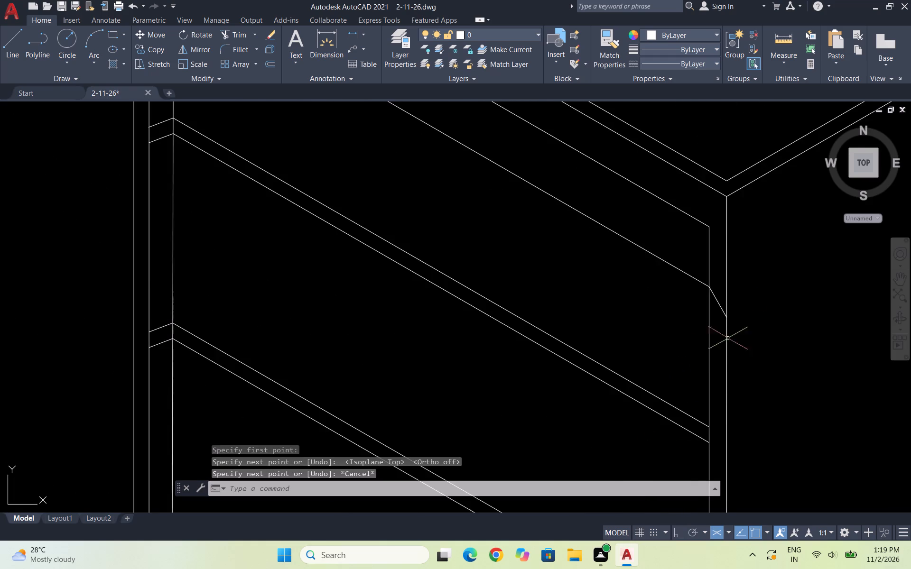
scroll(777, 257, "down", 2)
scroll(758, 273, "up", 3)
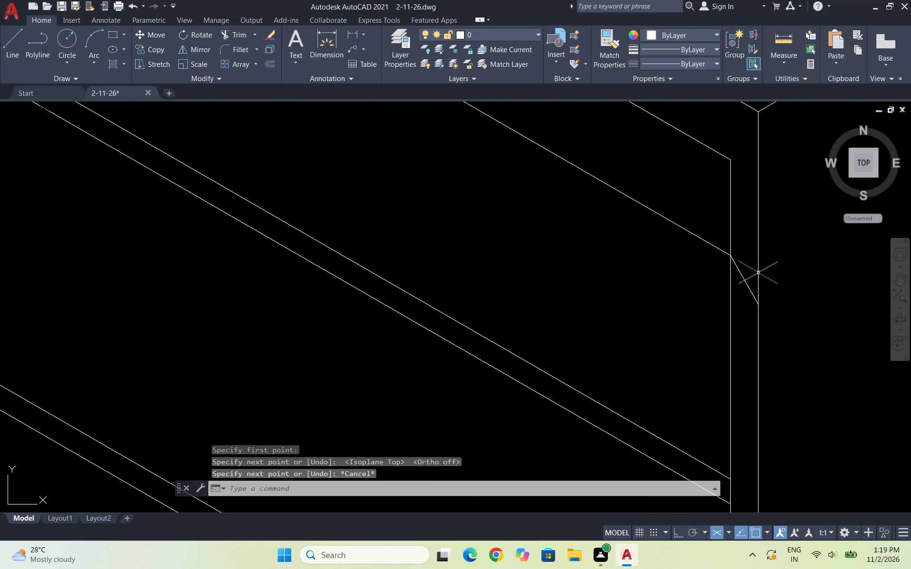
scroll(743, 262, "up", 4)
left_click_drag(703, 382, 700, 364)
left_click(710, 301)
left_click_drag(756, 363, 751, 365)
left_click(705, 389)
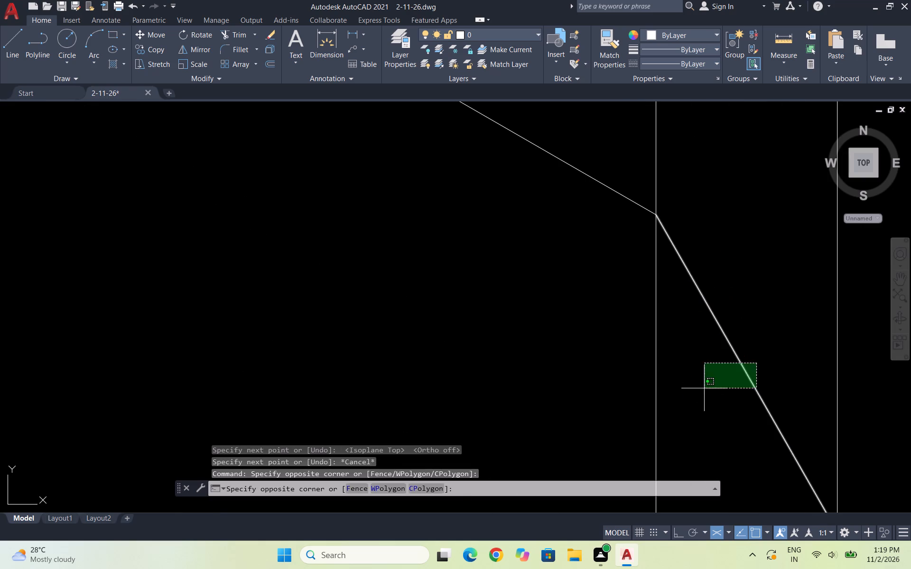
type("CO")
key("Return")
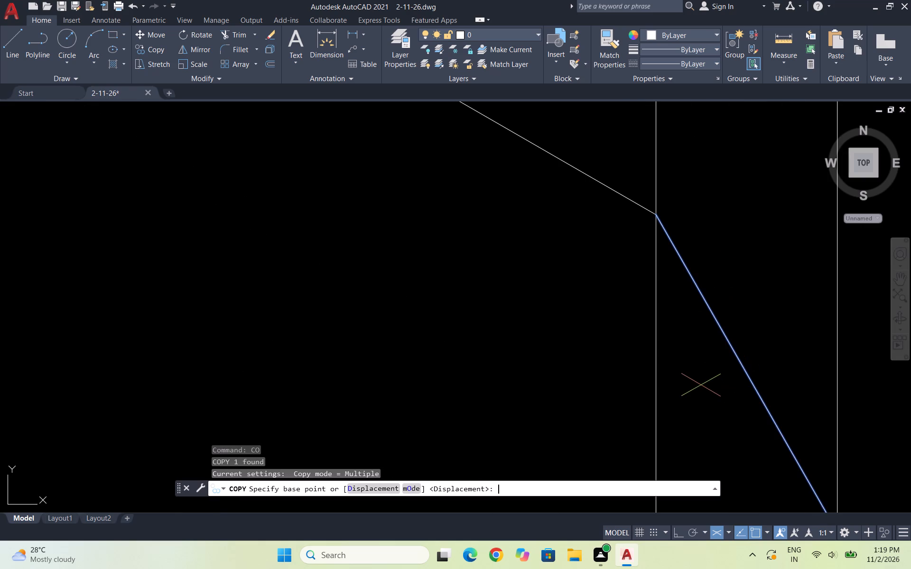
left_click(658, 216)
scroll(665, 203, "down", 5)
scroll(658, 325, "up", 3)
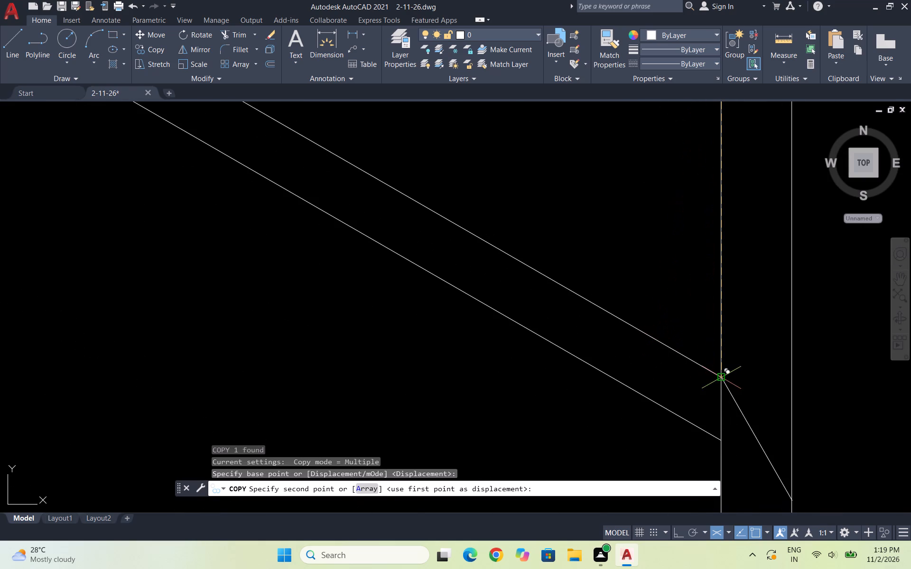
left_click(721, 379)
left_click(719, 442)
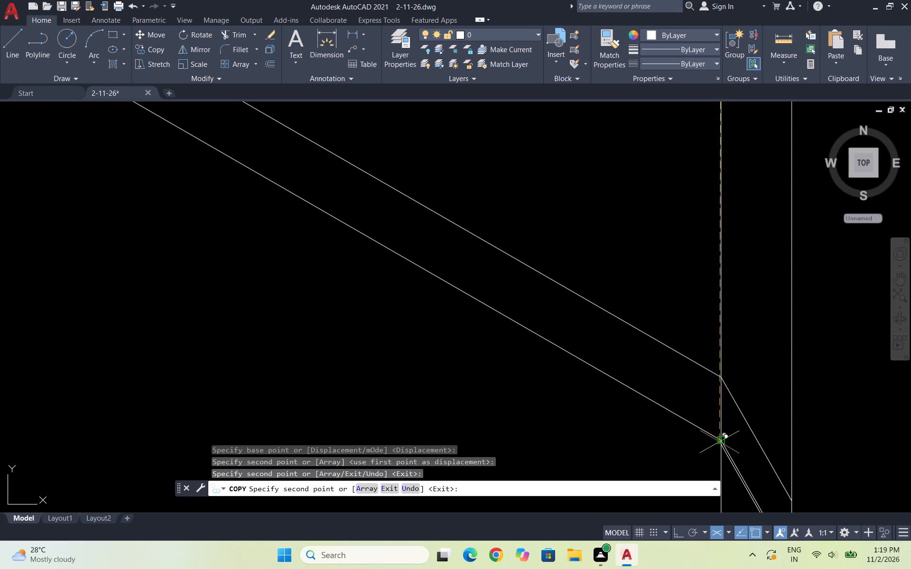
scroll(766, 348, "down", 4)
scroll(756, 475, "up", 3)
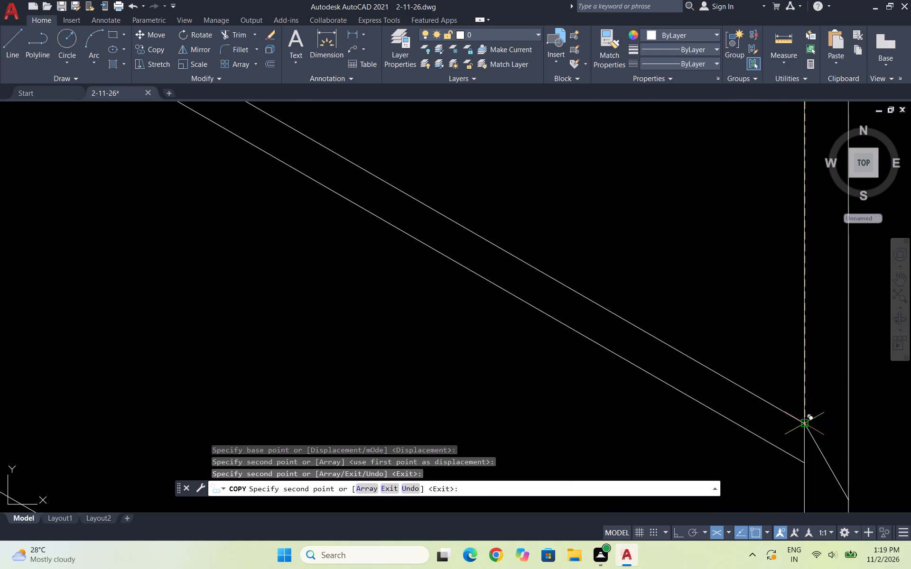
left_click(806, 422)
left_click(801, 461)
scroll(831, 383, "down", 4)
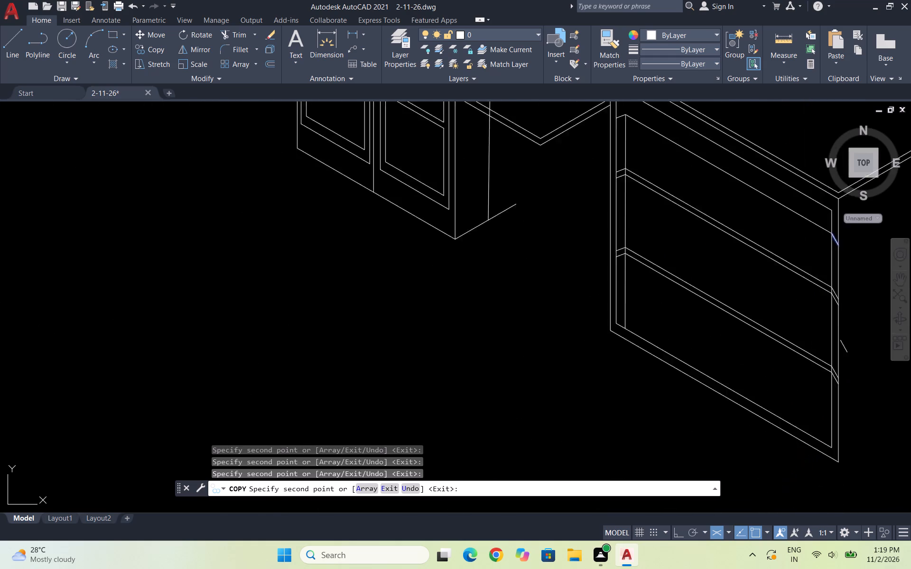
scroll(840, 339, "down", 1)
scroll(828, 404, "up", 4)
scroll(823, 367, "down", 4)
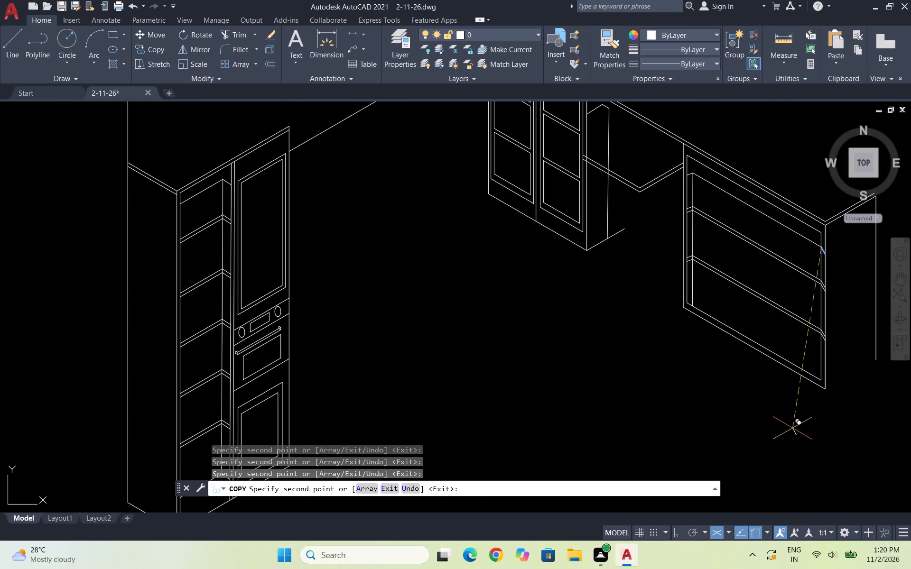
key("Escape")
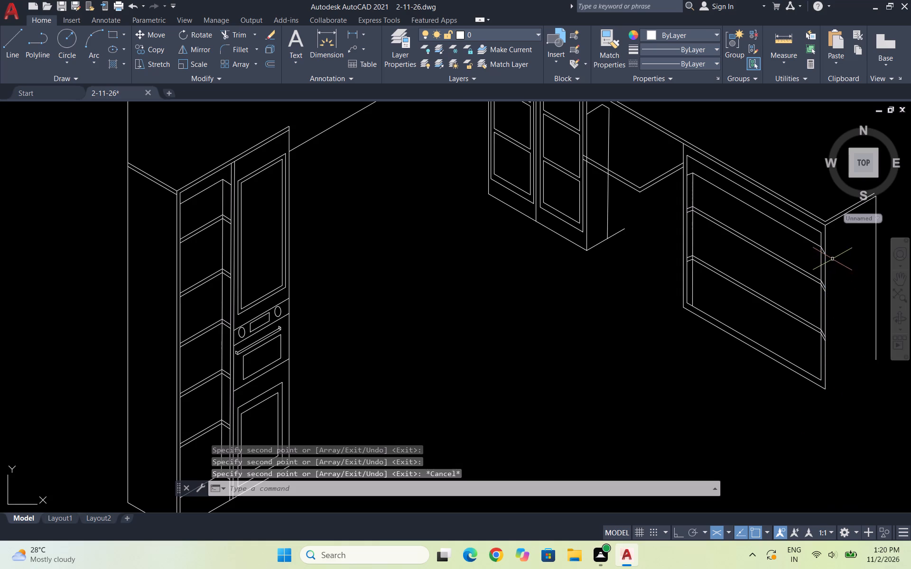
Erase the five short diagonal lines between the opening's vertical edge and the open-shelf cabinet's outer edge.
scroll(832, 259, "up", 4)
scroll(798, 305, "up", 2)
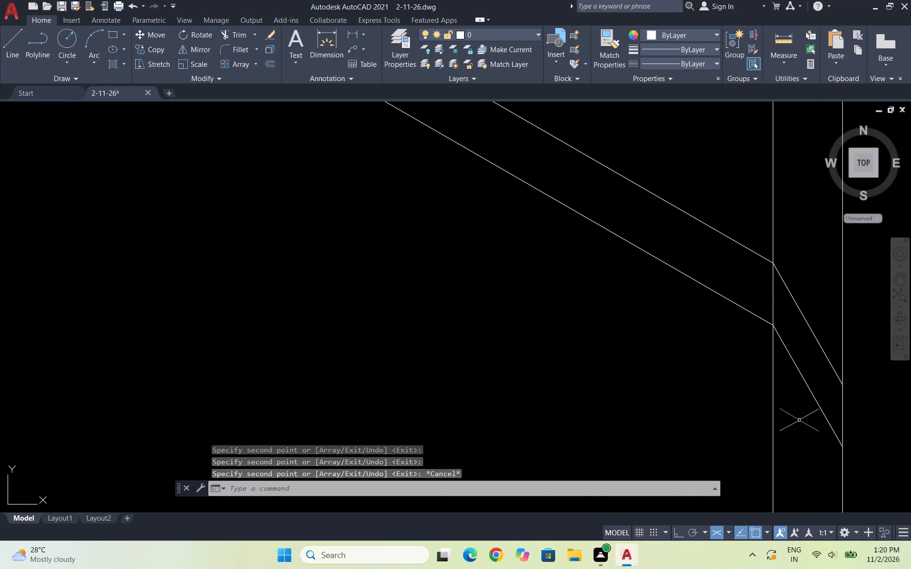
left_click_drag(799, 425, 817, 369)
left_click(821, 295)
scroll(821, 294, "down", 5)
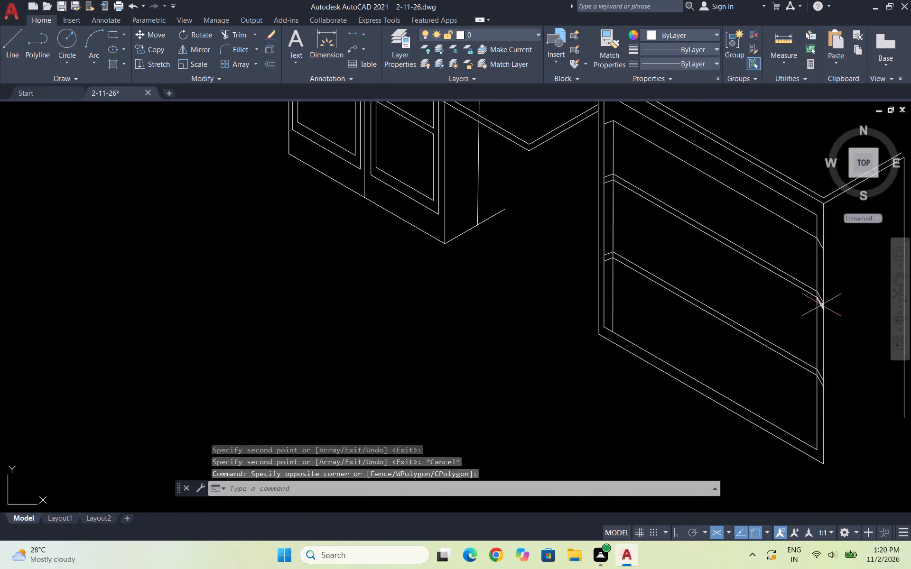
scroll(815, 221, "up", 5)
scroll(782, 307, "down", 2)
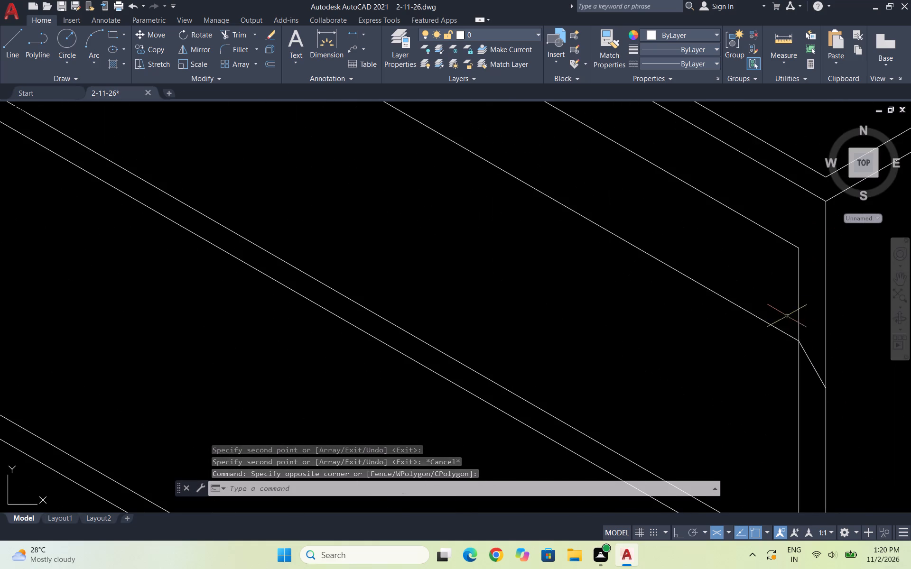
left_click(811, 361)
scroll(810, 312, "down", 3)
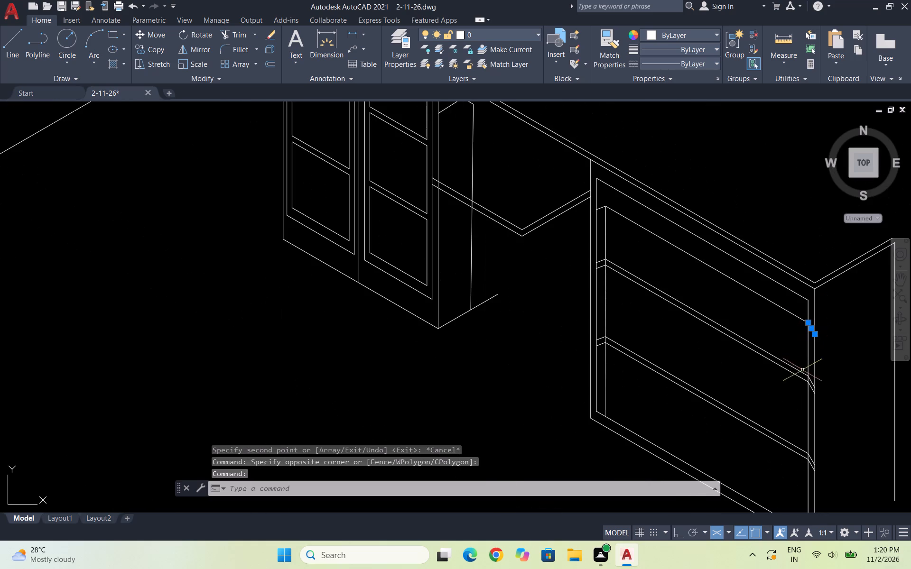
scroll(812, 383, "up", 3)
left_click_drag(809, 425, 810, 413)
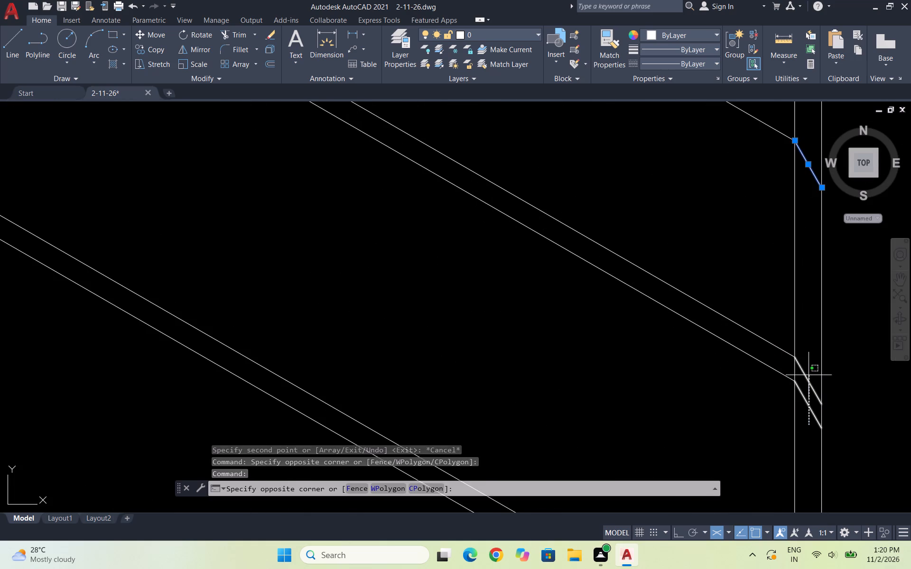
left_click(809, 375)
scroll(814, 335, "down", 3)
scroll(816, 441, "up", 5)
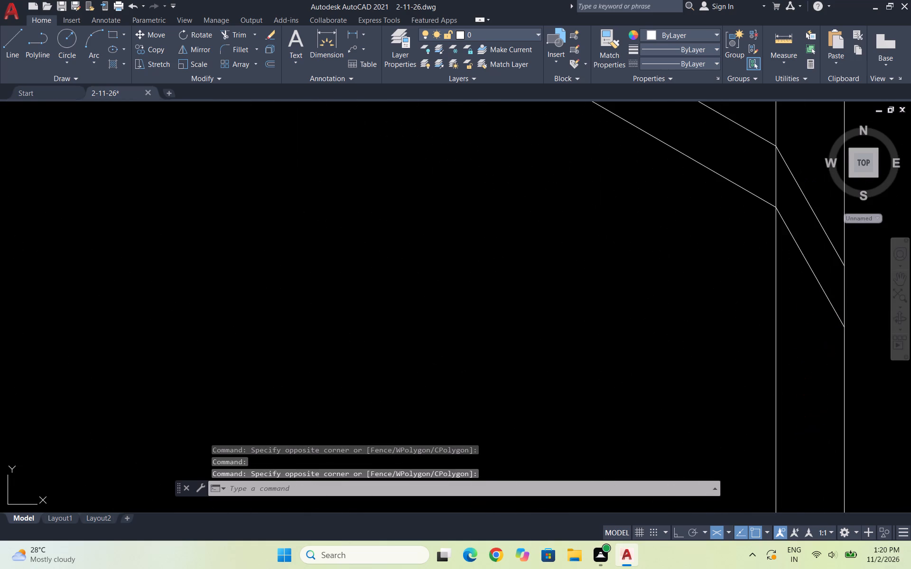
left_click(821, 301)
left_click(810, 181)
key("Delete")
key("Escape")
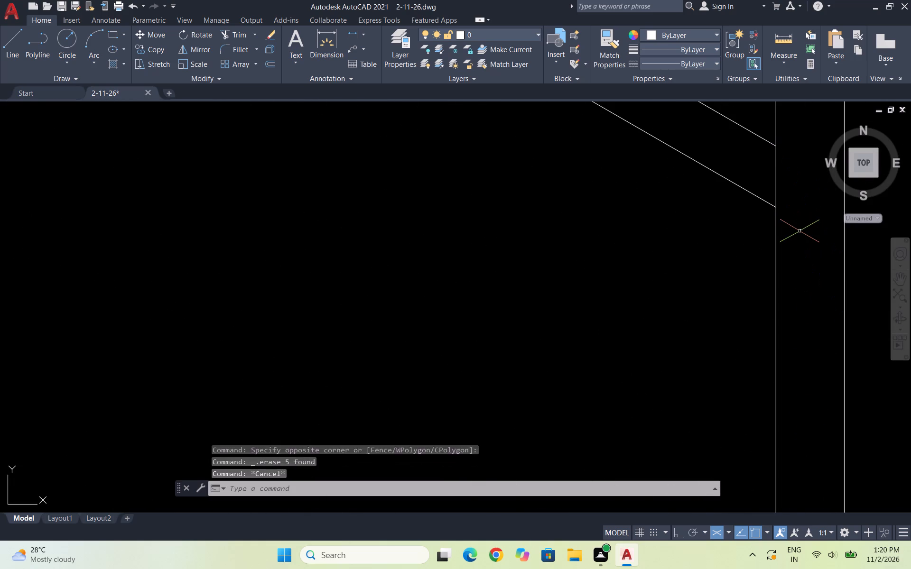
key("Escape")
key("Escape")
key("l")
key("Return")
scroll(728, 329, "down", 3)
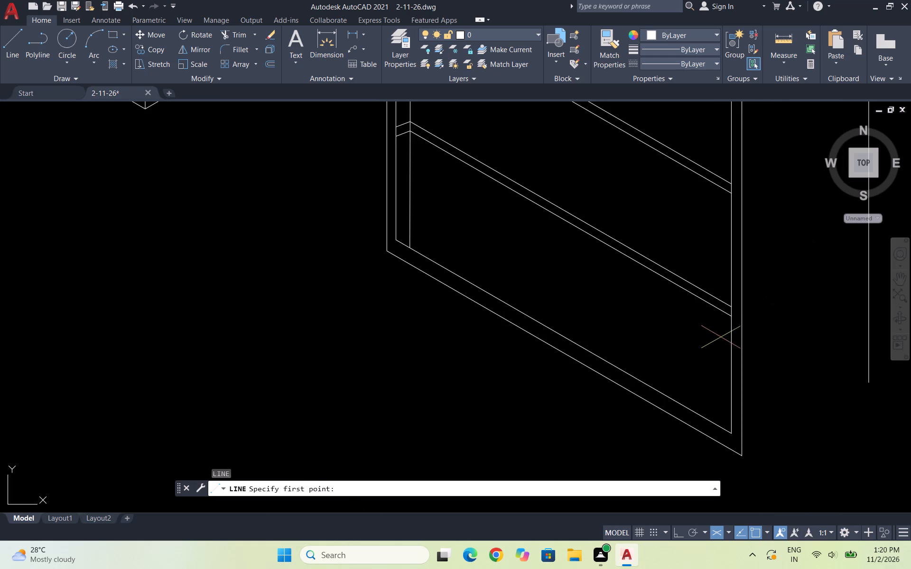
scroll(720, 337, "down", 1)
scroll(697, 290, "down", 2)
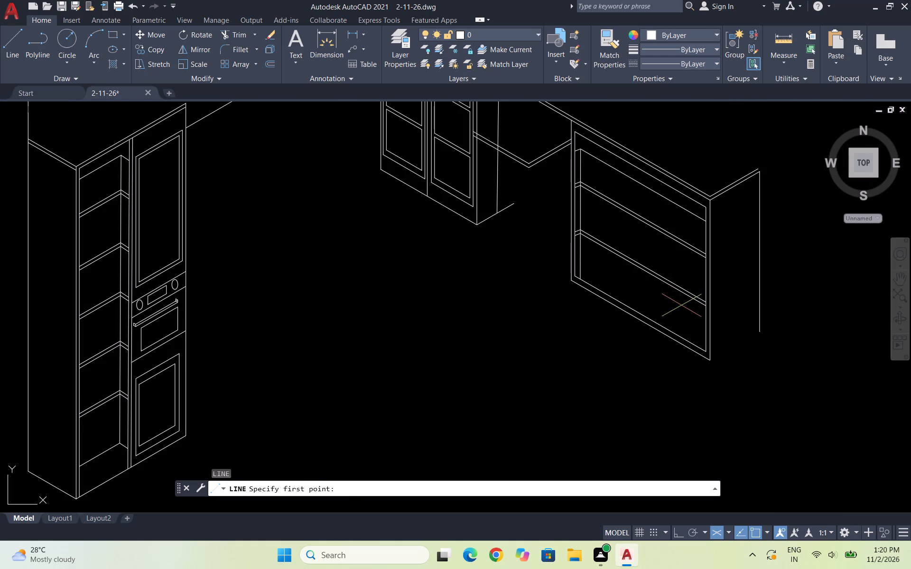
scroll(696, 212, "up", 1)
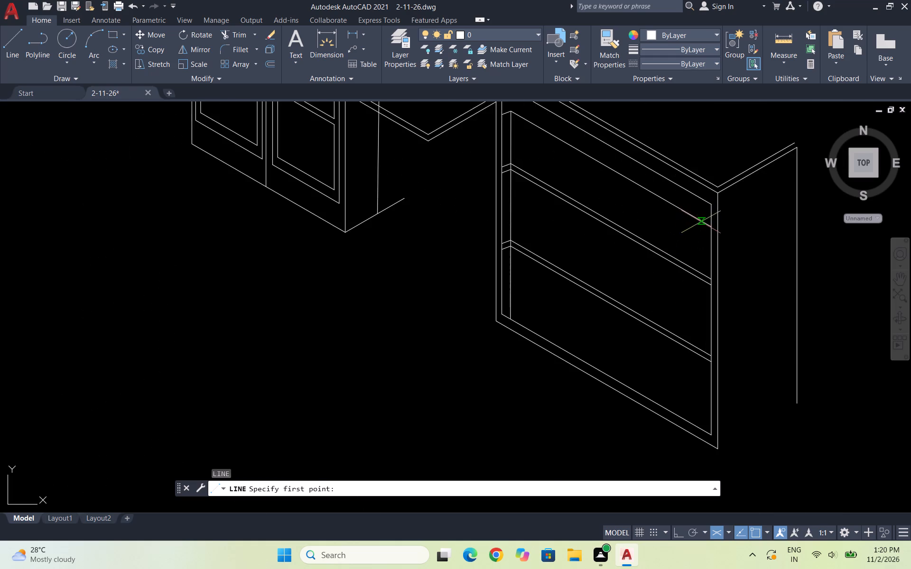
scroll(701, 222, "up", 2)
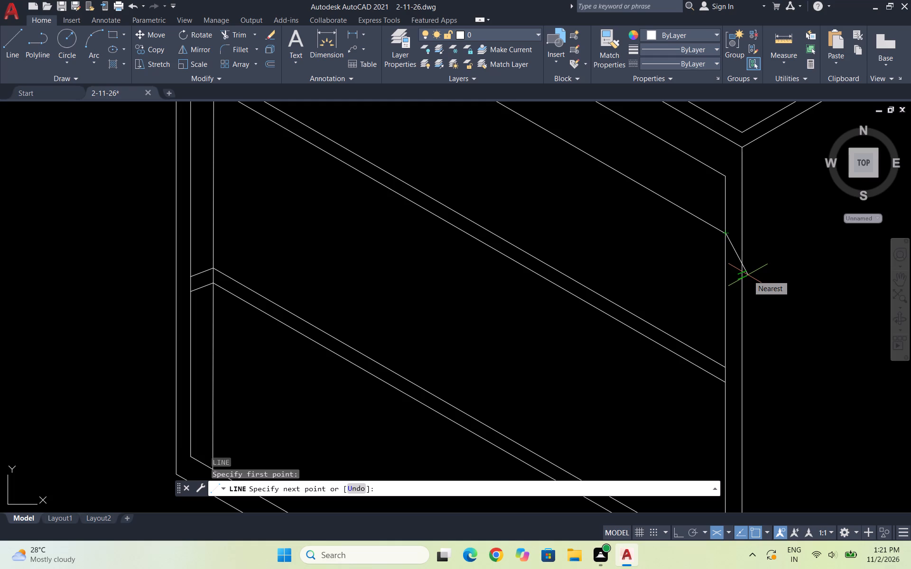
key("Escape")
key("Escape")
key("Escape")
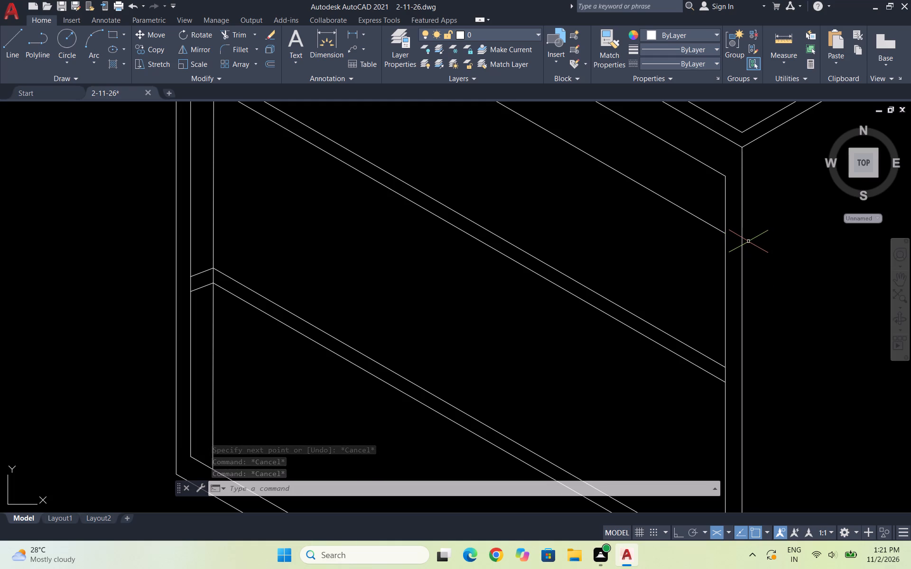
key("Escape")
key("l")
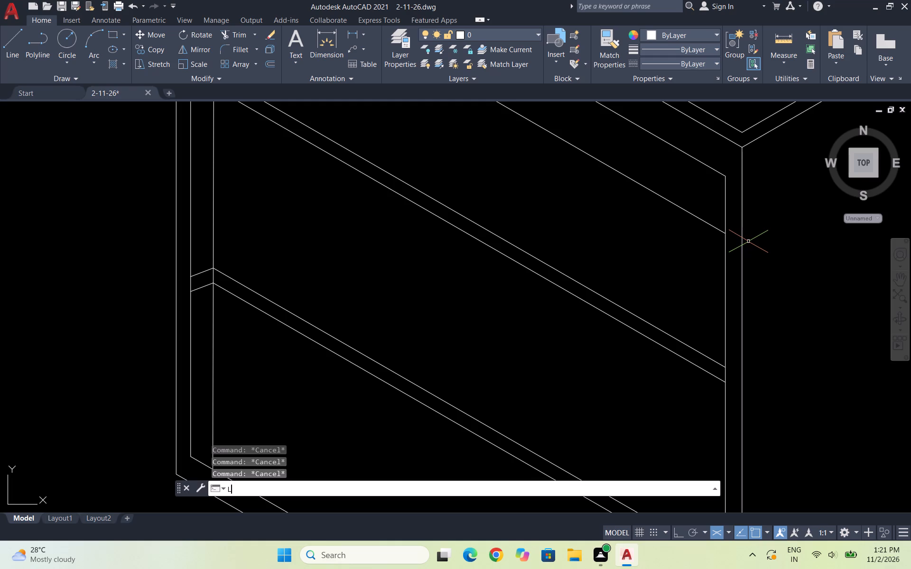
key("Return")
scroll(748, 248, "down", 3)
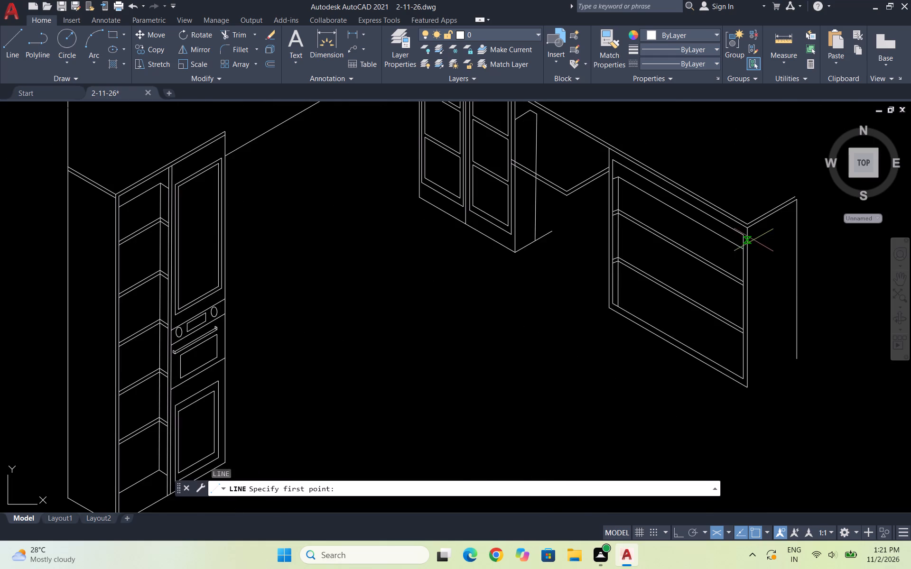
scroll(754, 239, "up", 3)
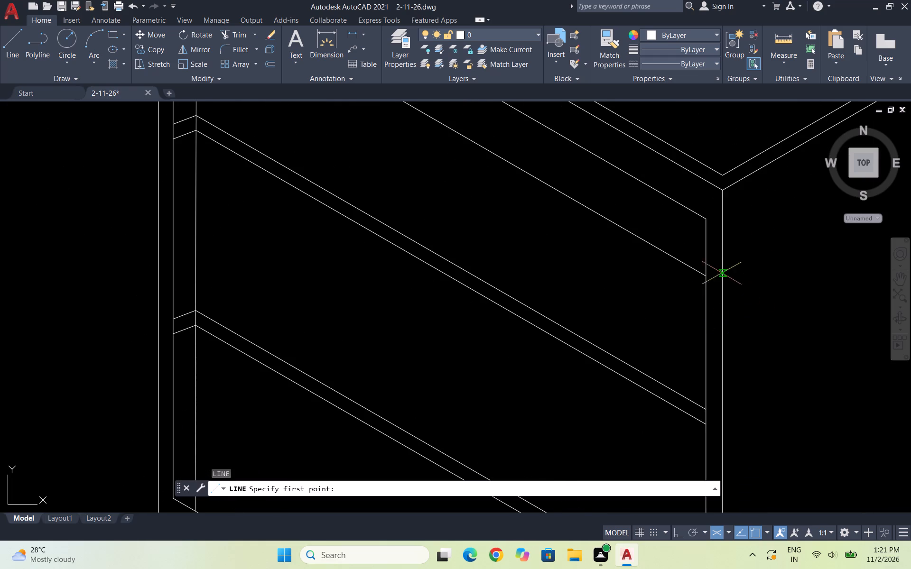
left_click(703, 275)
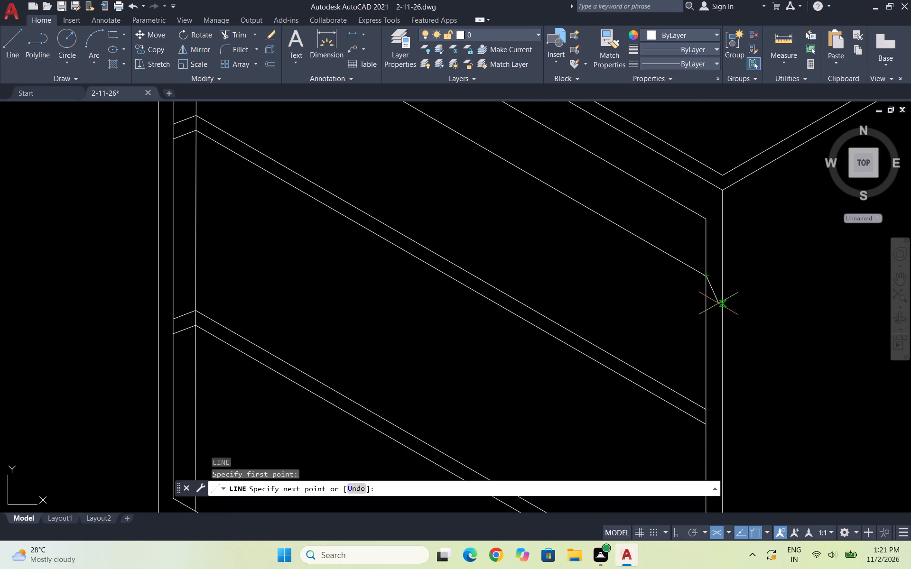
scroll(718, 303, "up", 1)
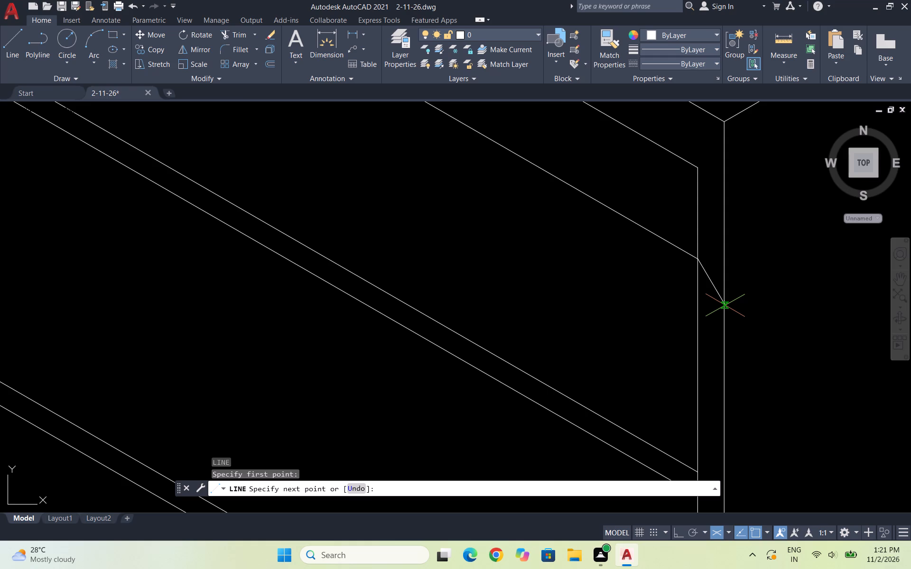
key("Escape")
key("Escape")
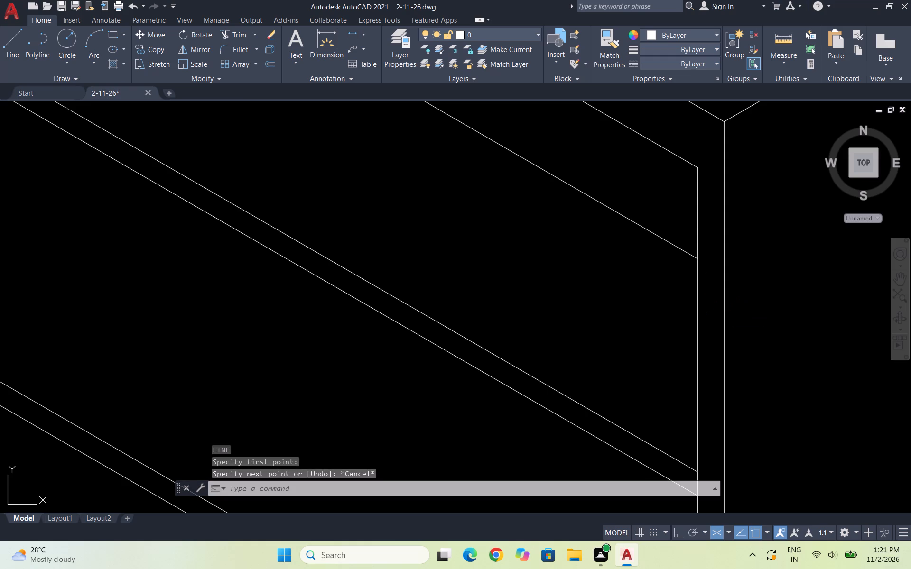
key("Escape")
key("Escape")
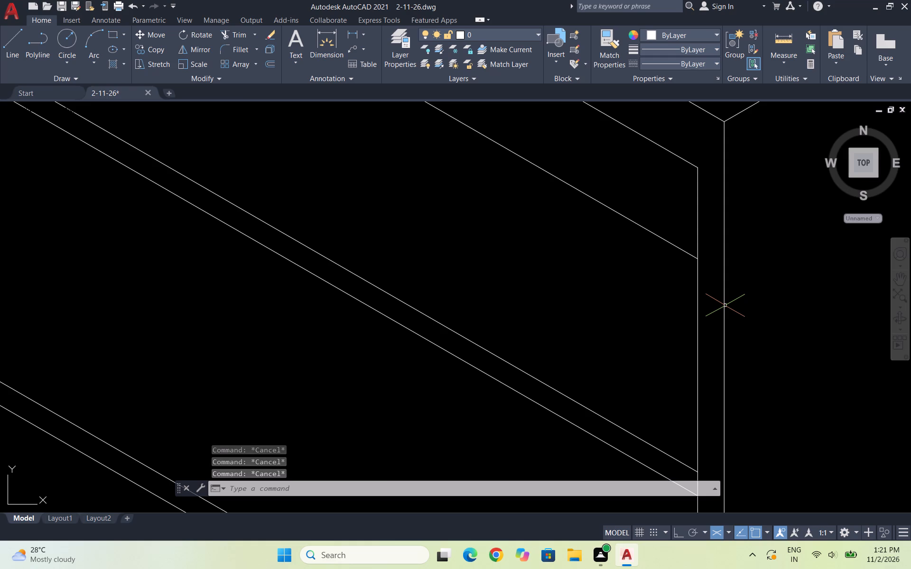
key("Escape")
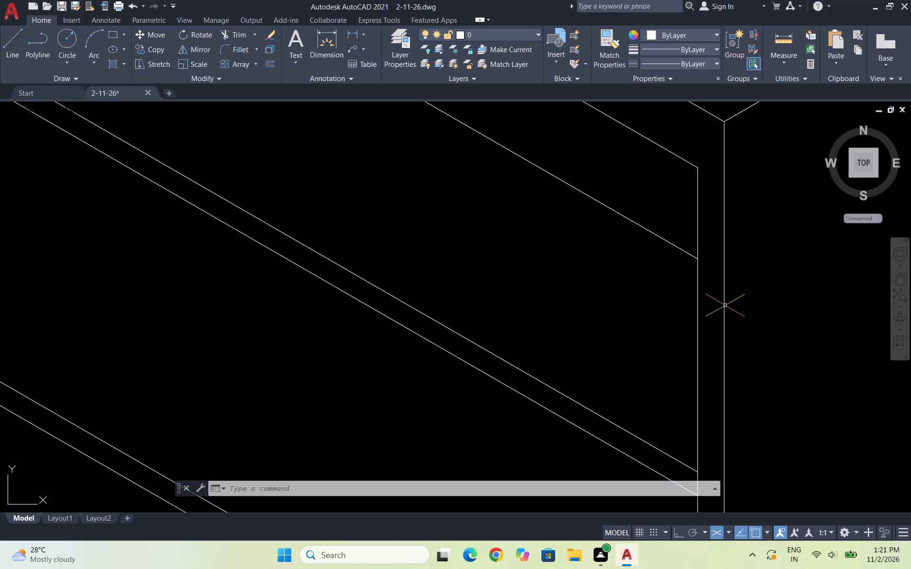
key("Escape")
Draw a line from the recess's top back line end on the opening's vertical edge diagonally down toward the cabinet's outer vertical edge.
key("l")
key("Return")
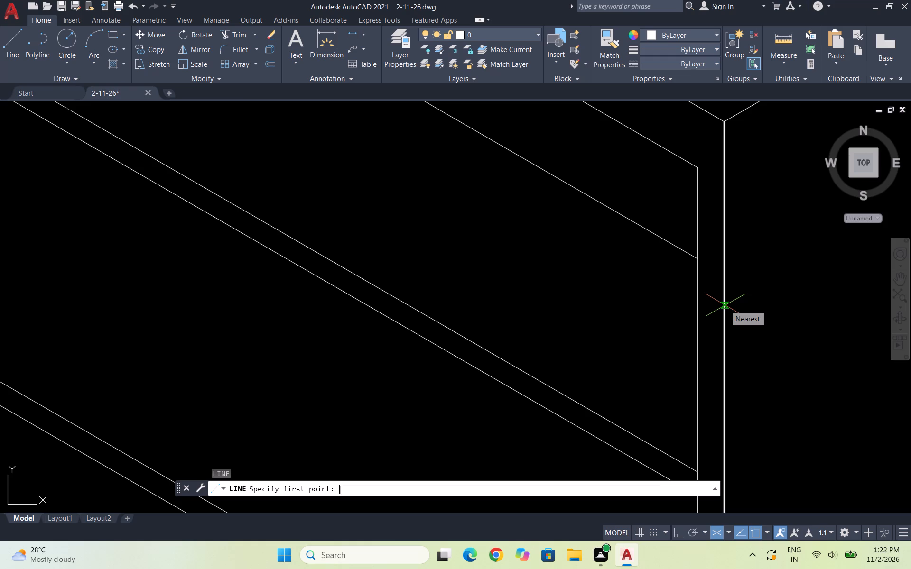
left_click(697, 260)
scroll(697, 260, "down", 4)
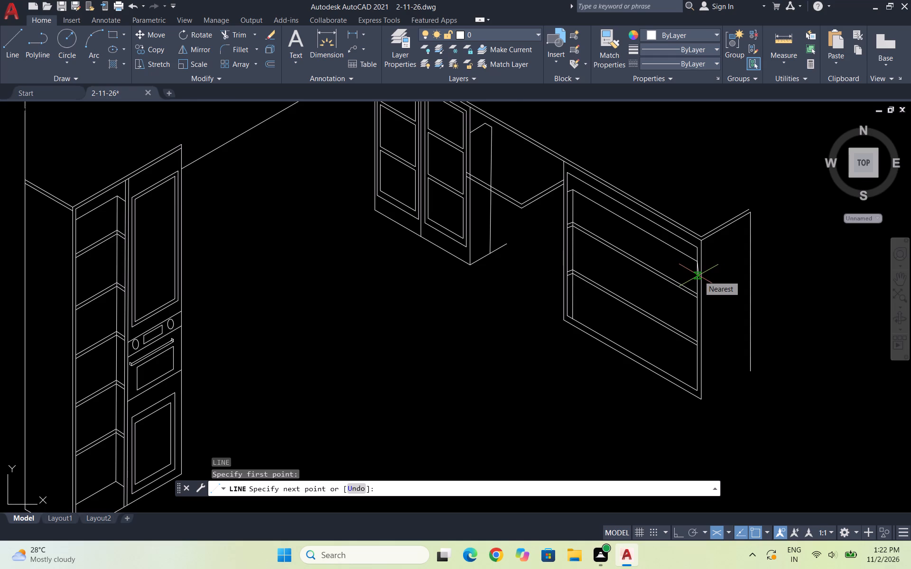
scroll(698, 275, "up", 4)
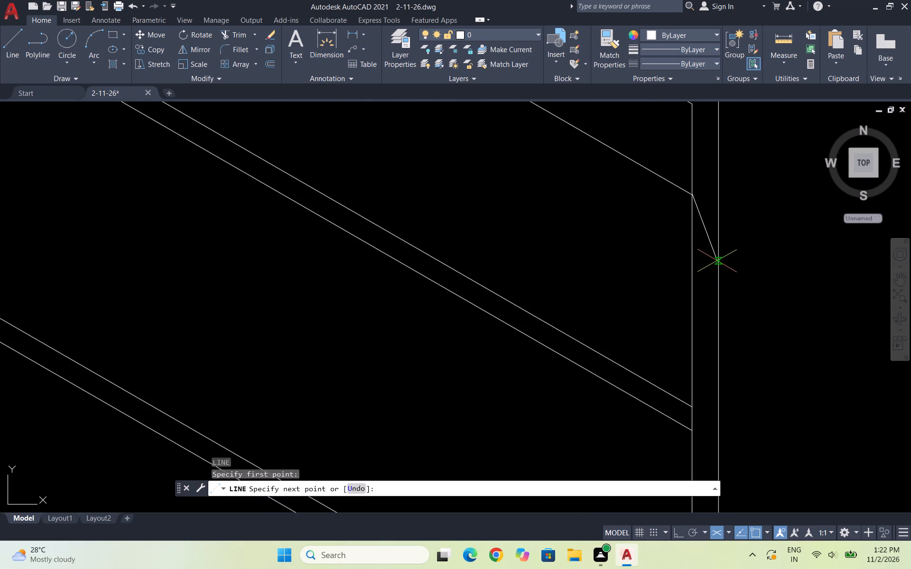
scroll(716, 261, "up", 1)
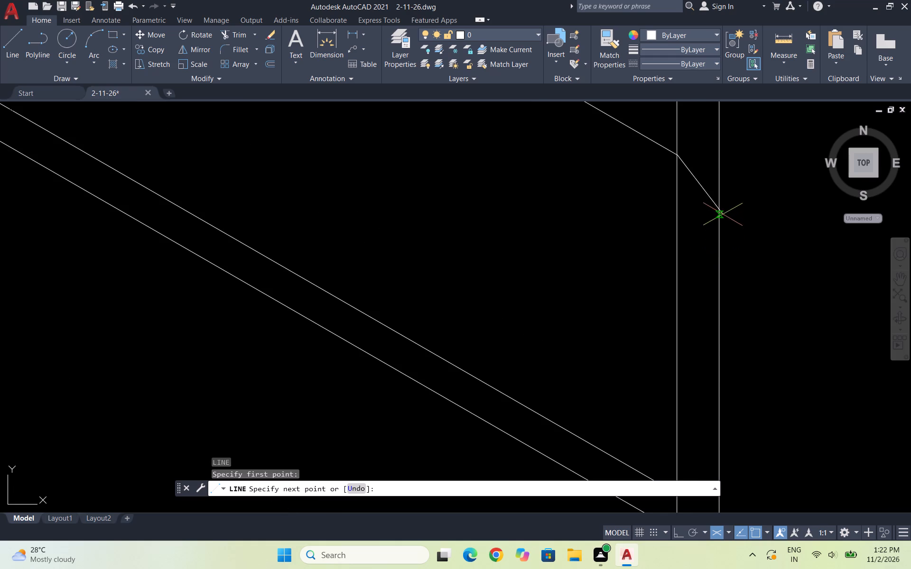
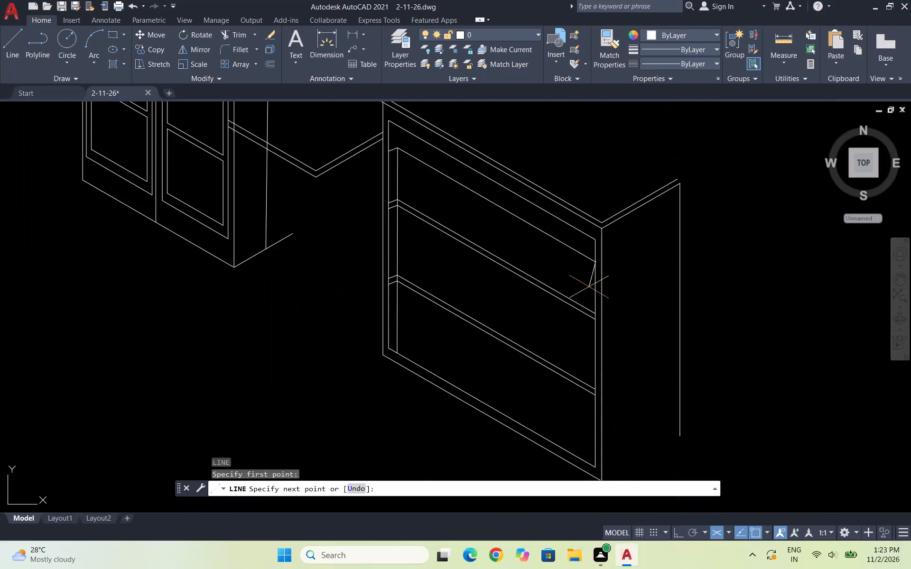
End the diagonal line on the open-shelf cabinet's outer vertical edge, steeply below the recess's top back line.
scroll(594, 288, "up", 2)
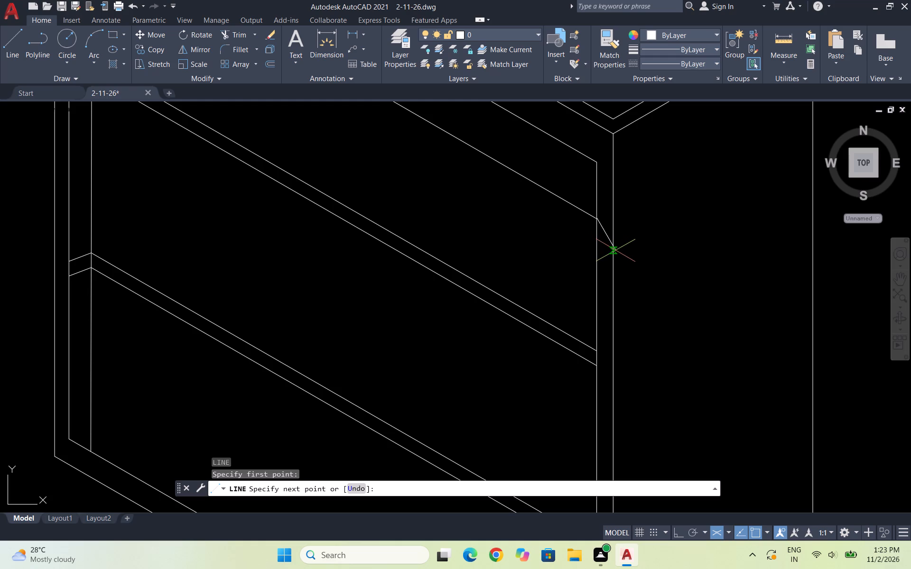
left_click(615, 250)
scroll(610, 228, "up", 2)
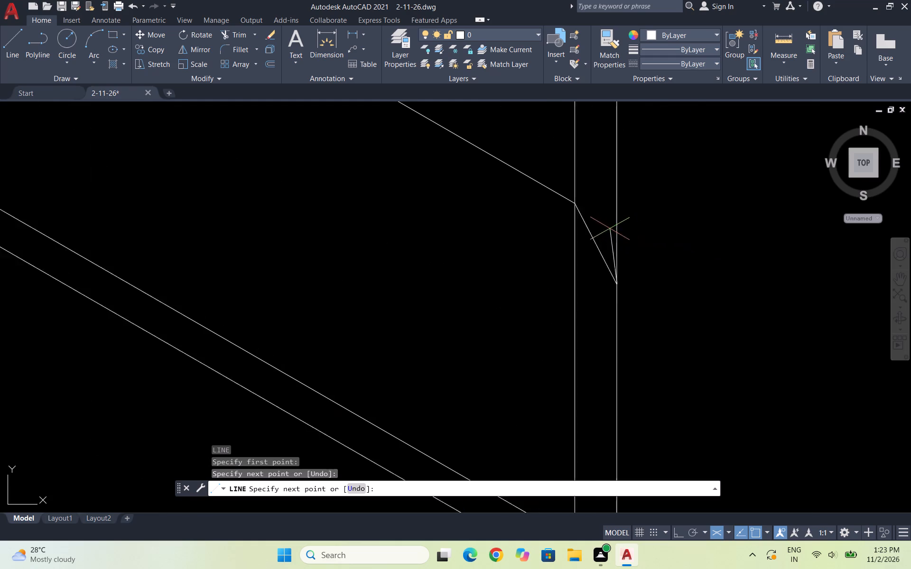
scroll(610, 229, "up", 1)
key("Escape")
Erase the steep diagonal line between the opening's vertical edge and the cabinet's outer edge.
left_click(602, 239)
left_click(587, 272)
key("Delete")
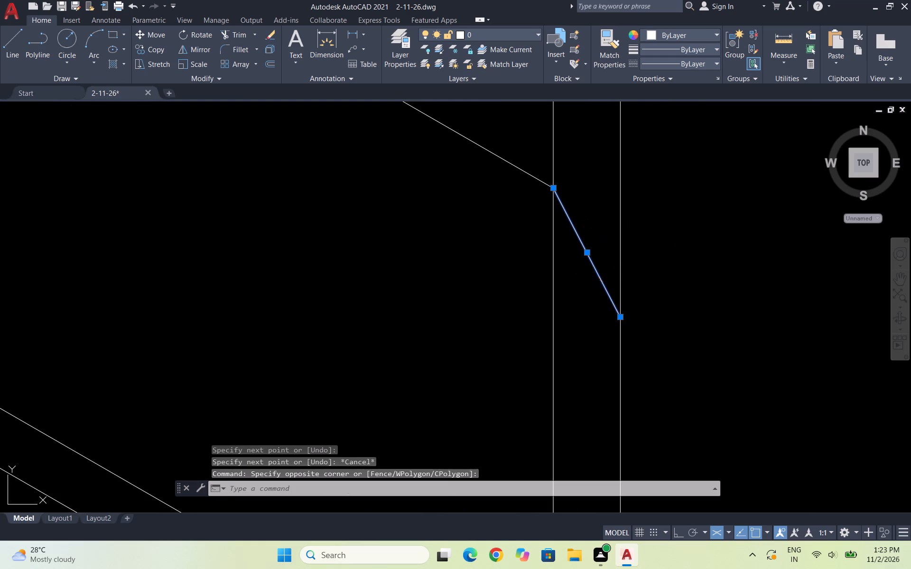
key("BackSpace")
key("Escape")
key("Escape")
Draw a flatter diagonal line from the recess's top back line end down to the cabinet's outer vertical edge.
key("l")
key("Return")
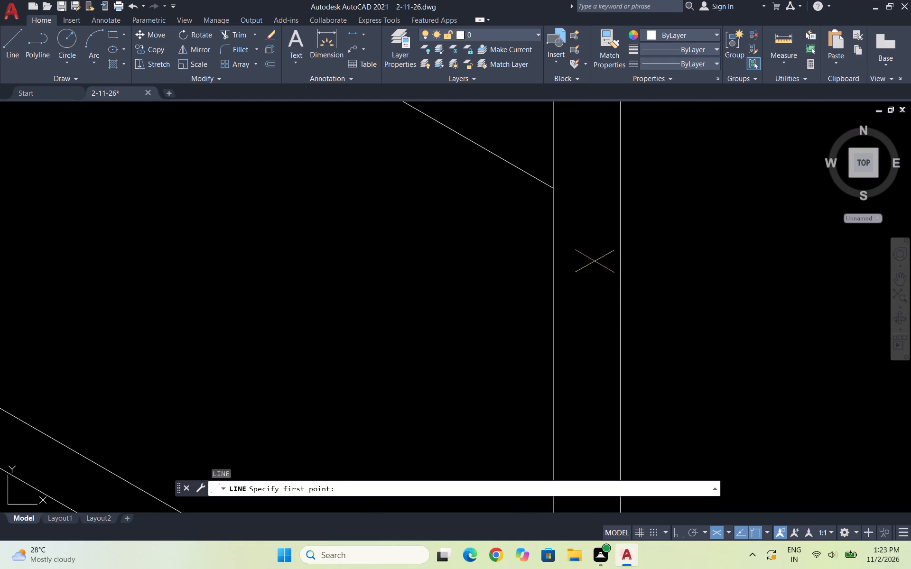
left_click(555, 188)
scroll(611, 227, "down", 2)
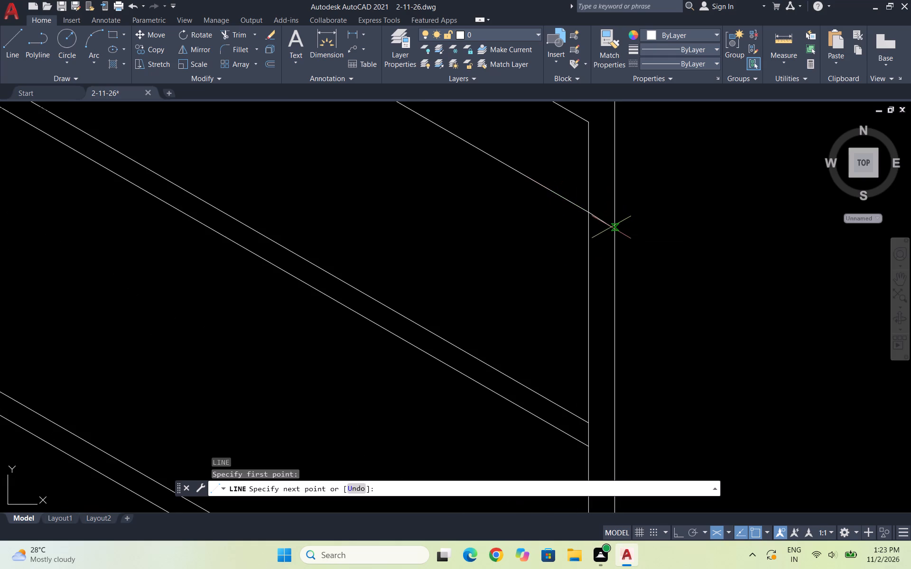
left_click(614, 234)
key("Escape")
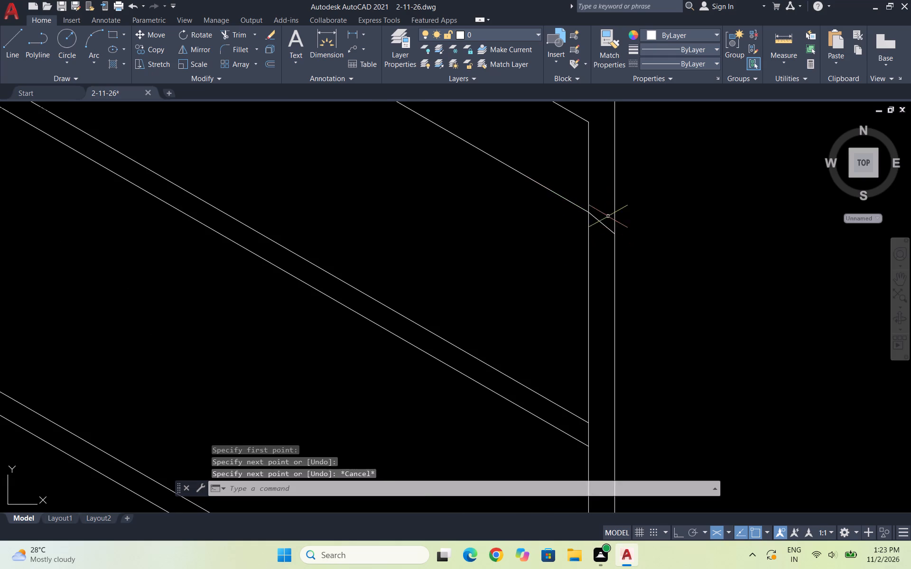
Copy the short diagonal line from its upper end to the outer-side ends of the upper shelf's two edge lines.
scroll(608, 215, "up", 3)
left_click_drag(595, 279, 582, 251)
left_click(569, 222)
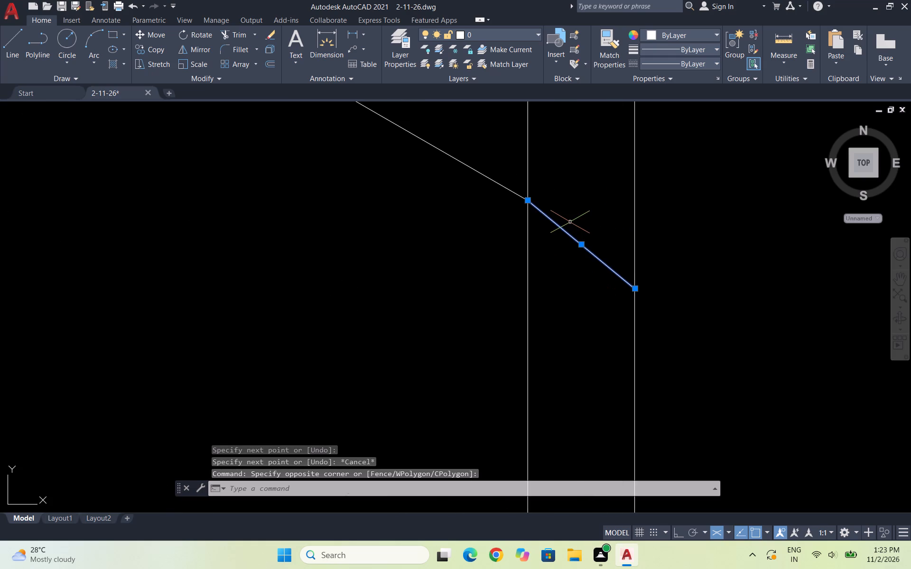
type("CO")
key("Return")
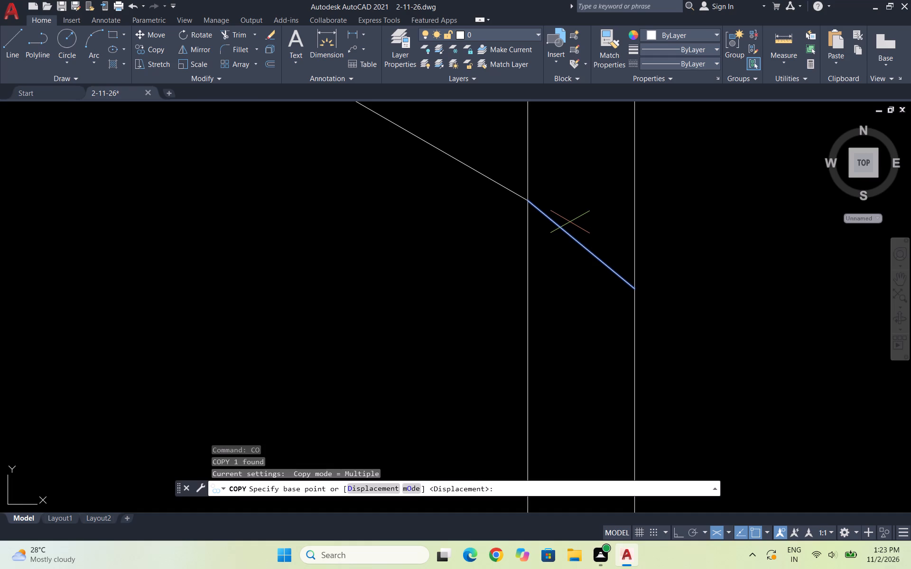
left_click(529, 198)
scroll(537, 200, "down", 3)
scroll(537, 200, "up", 1)
scroll(537, 200, "down", 2)
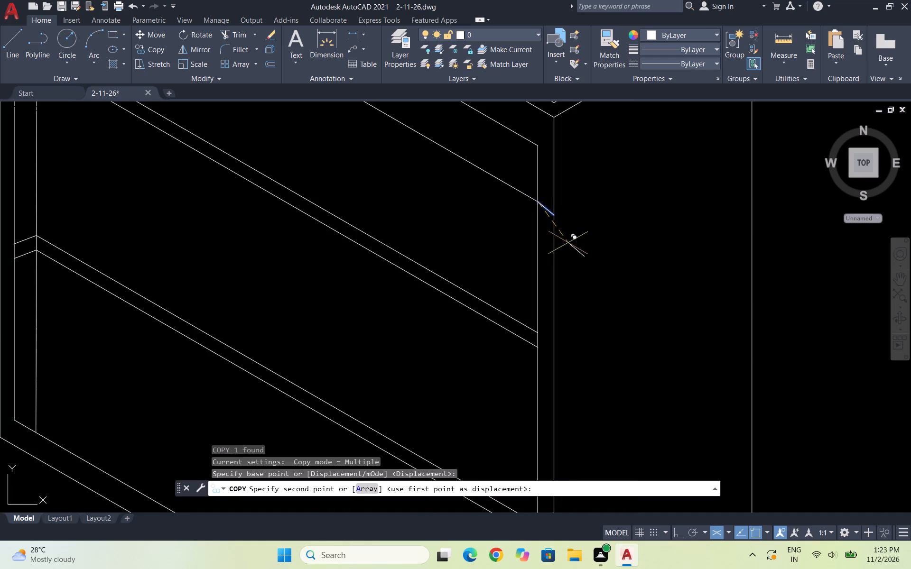
scroll(547, 323, "up", 4)
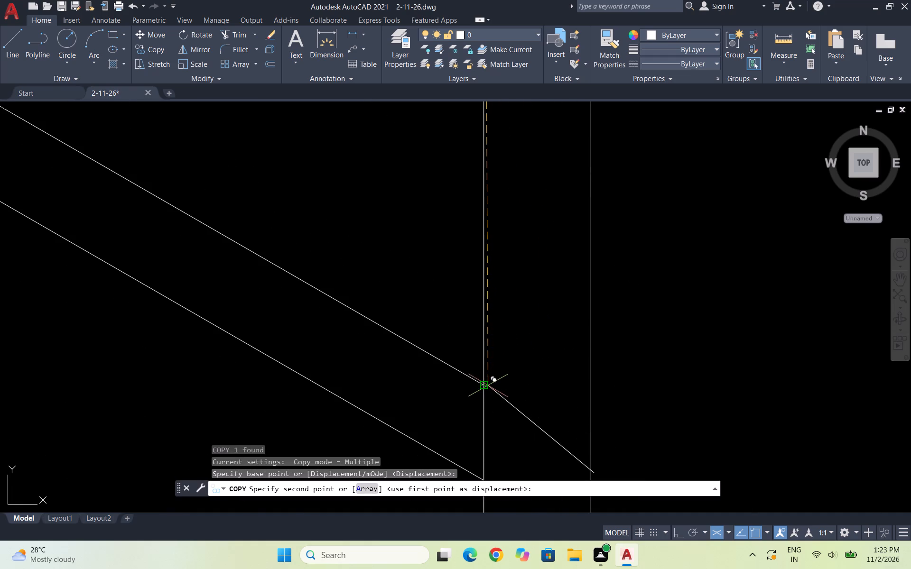
left_click(484, 384)
scroll(502, 343, "down", 3)
scroll(506, 374, "up", 3)
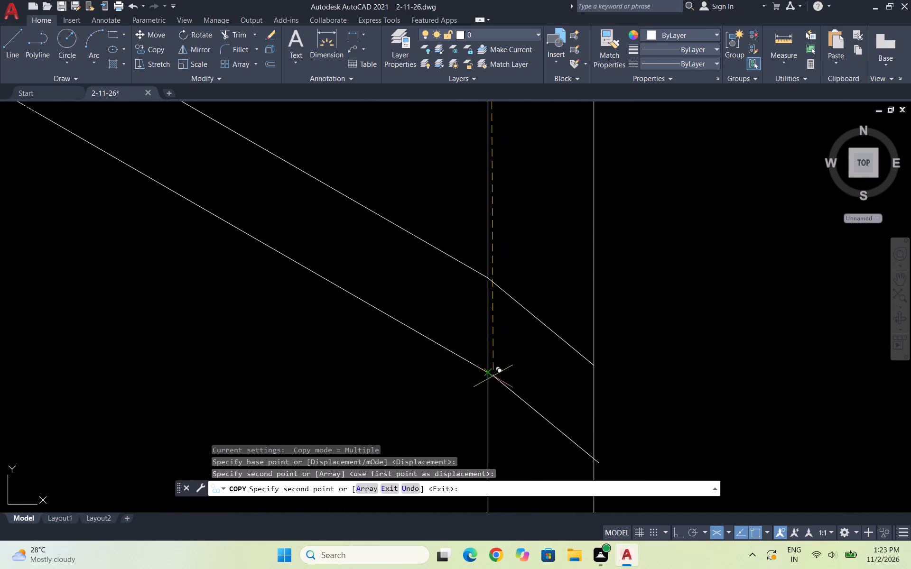
left_click(488, 374)
Place copies of the short diagonal line at the outer-side ends of the lower shelf's upper and lower edge lines.
scroll(563, 307, "down", 3)
scroll(604, 329, "down", 3)
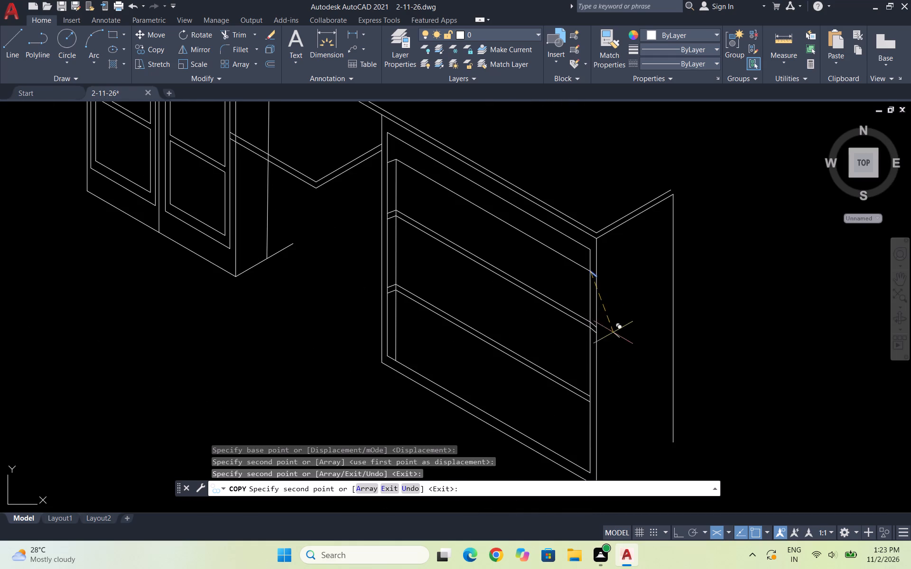
scroll(596, 406, "up", 4)
scroll(555, 352, "up", 3)
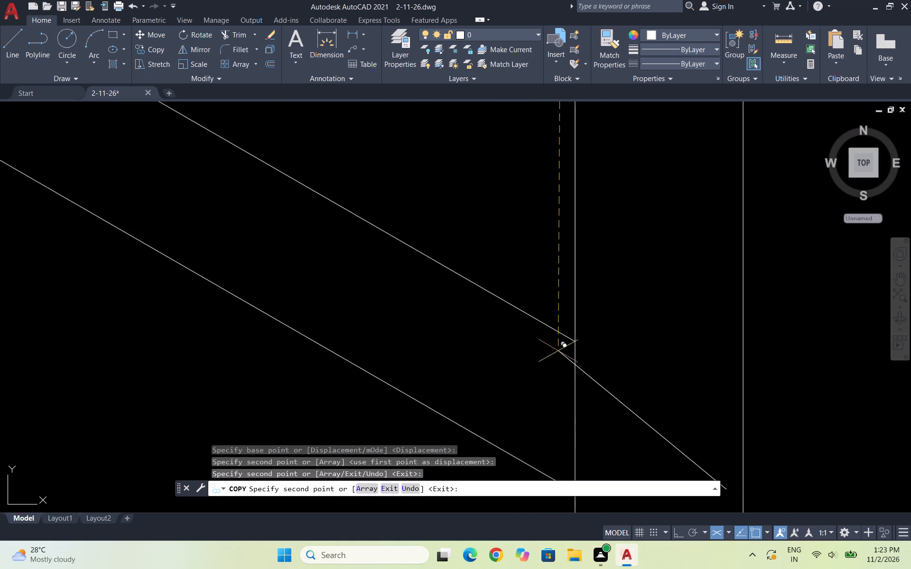
left_click(574, 342)
scroll(626, 287, "down", 1)
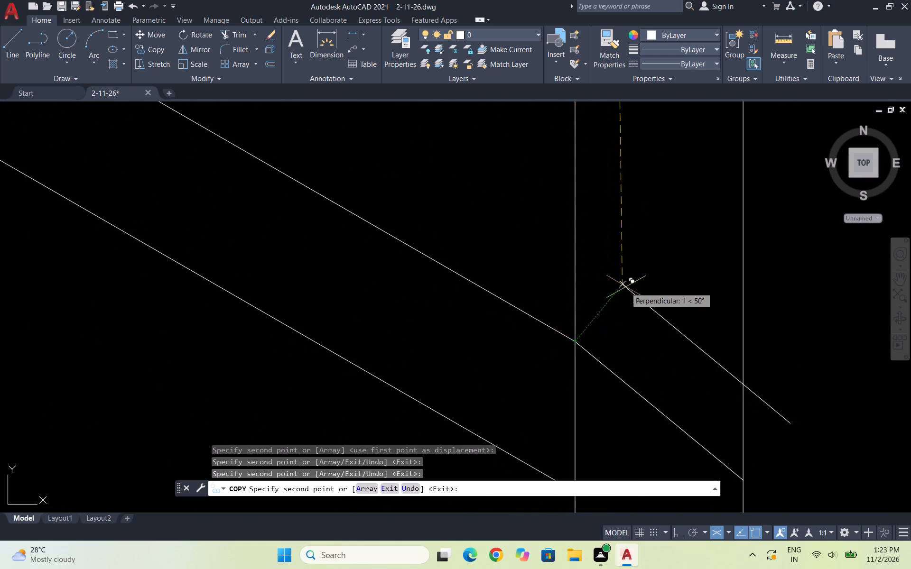
scroll(626, 287, "down", 1)
left_click(609, 367)
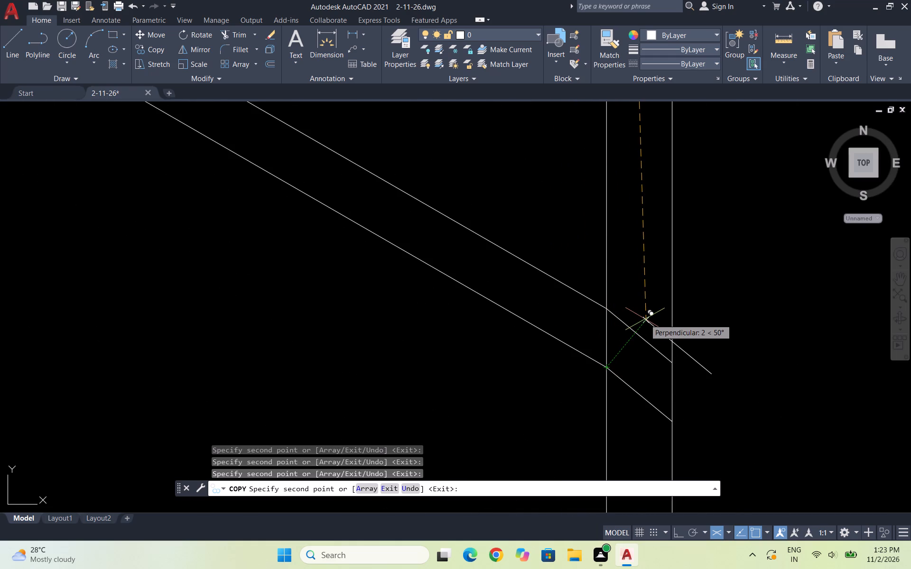
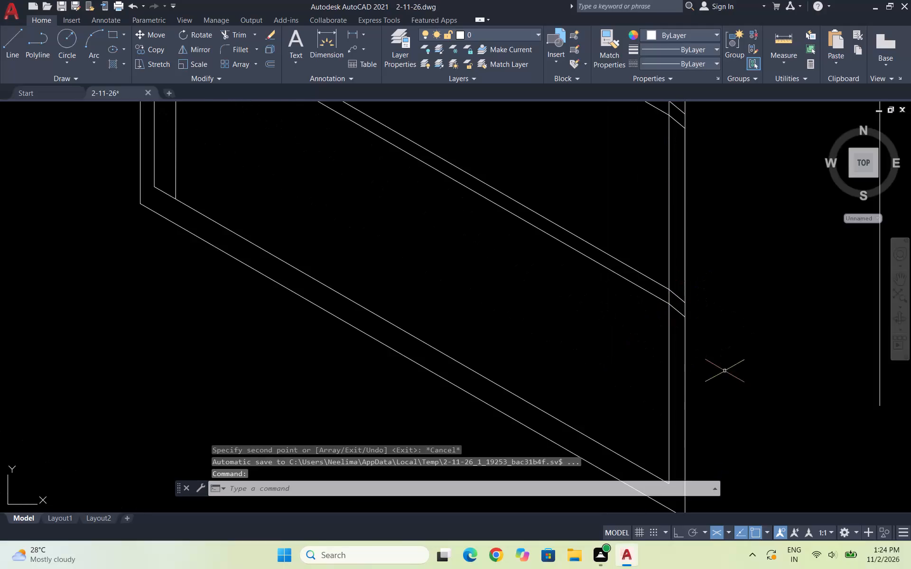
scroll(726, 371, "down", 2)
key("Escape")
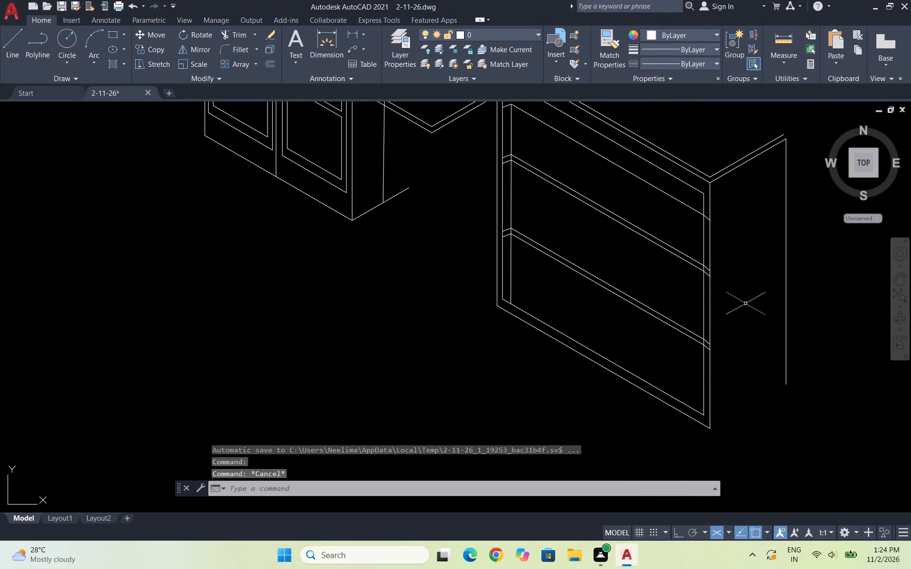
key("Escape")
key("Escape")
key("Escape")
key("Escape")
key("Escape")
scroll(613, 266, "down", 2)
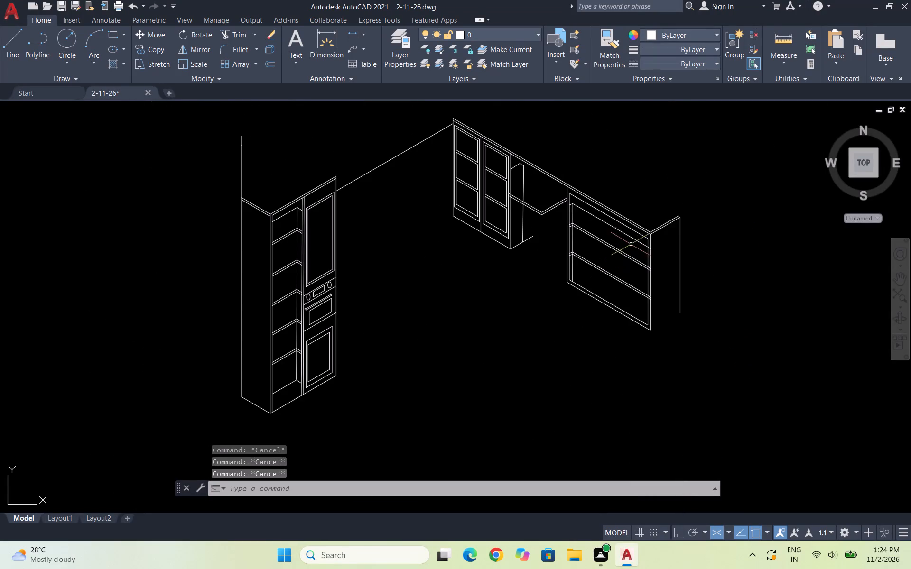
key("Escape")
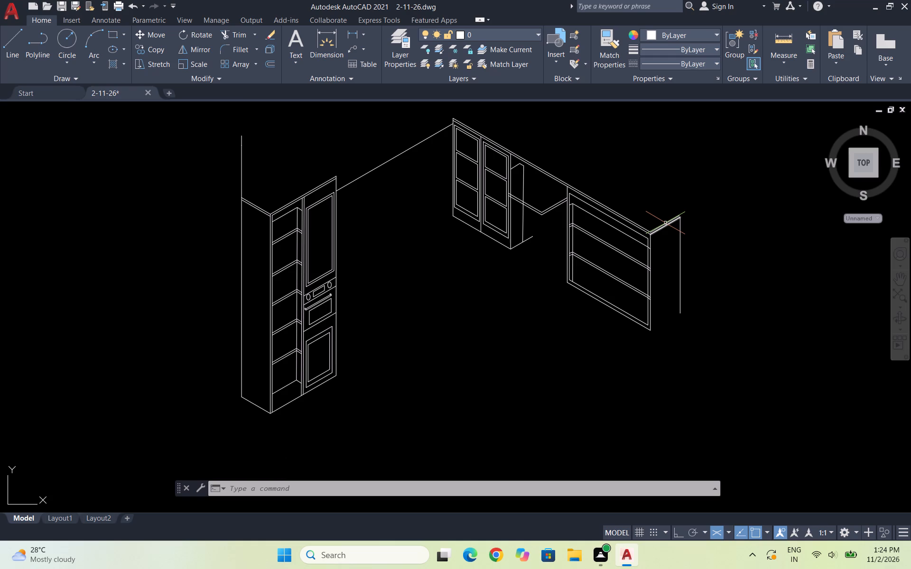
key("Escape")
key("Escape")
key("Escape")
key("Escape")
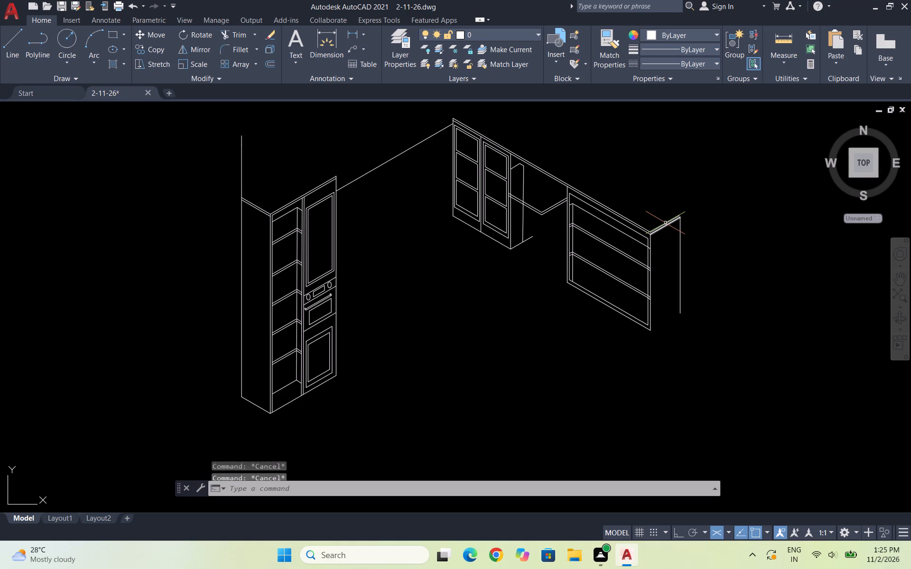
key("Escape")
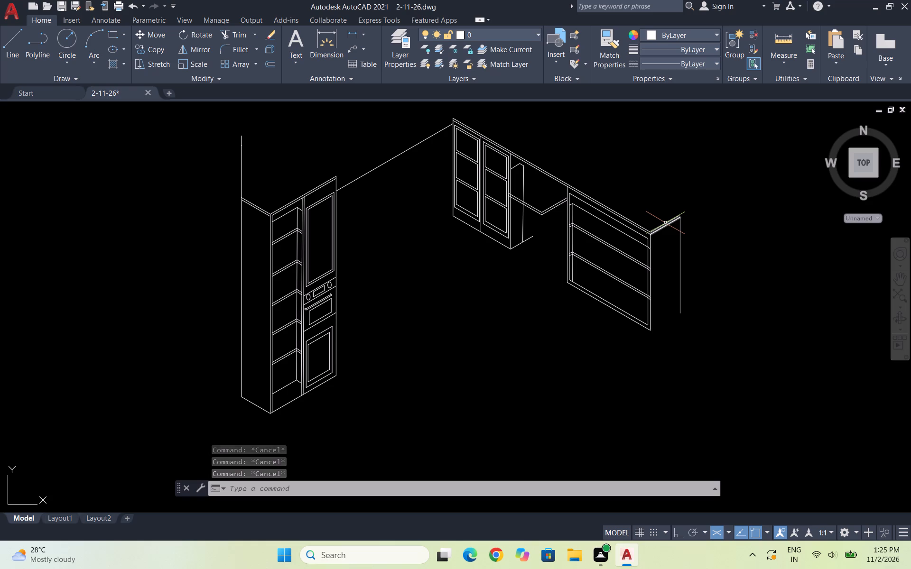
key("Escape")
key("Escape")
Draw an ortho line about 26 units long at 330° from the top of the two-door wall cabinet's rear side edge toward the open-shelf cabinet.
key("l")
key("Return")
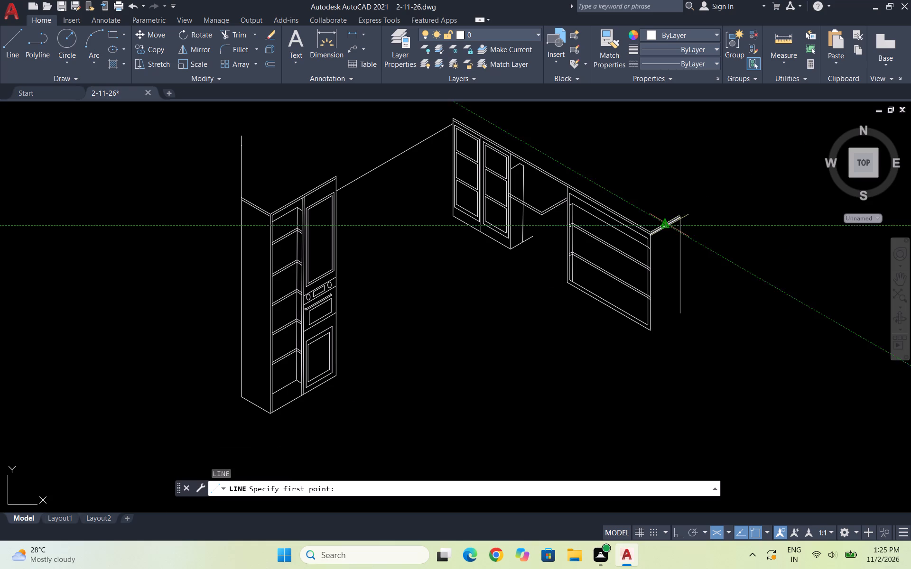
scroll(501, 166, "up", 1)
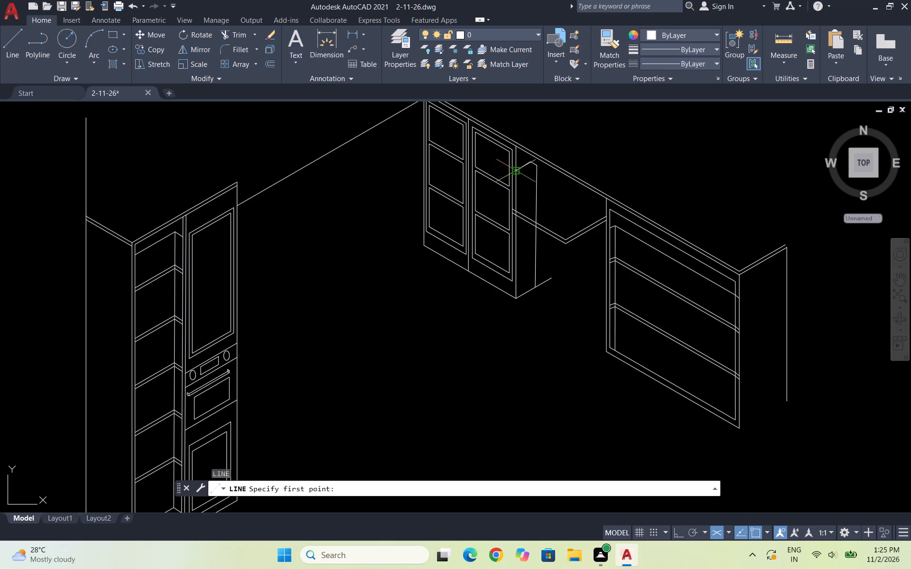
scroll(524, 167, "up", 1)
left_click(546, 165)
scroll(564, 189, "down", 3)
scroll(566, 189, "up", 3)
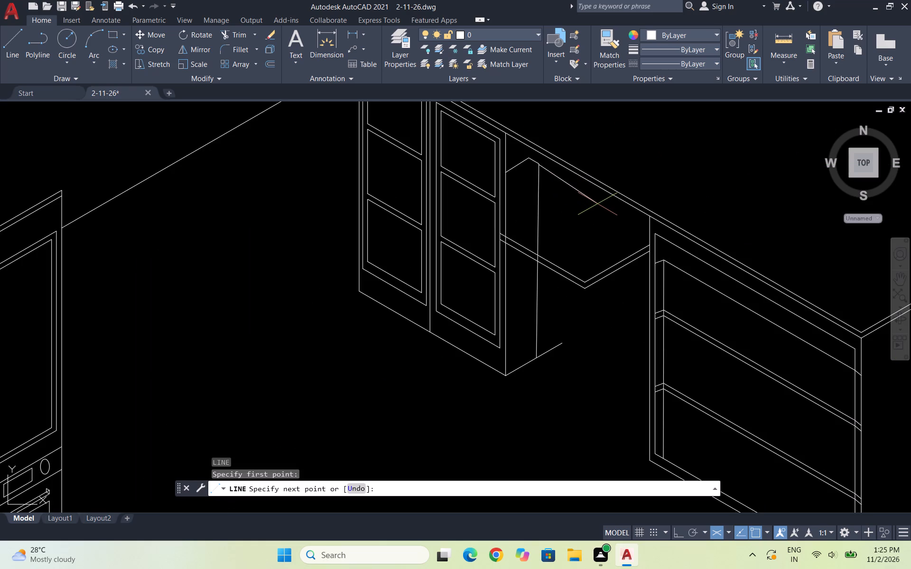
key("F5")
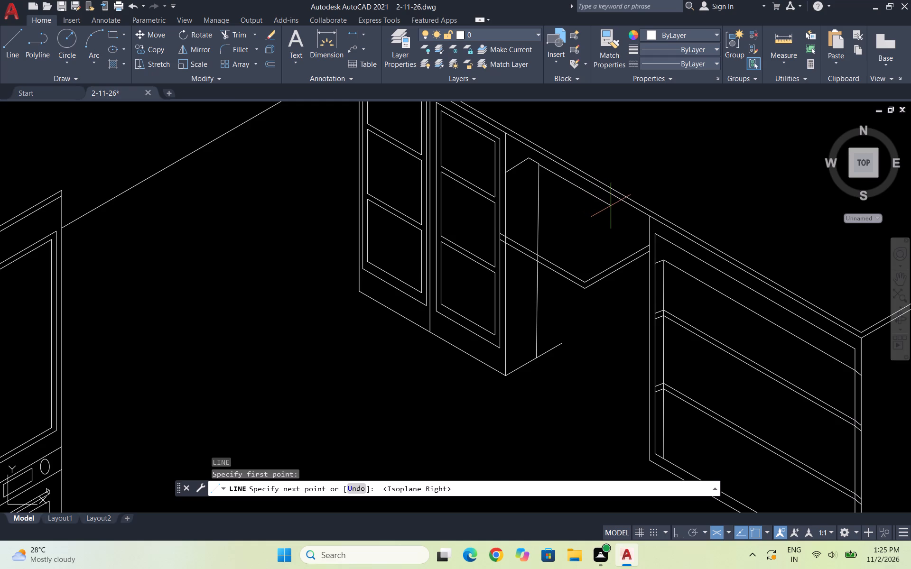
key("F8")
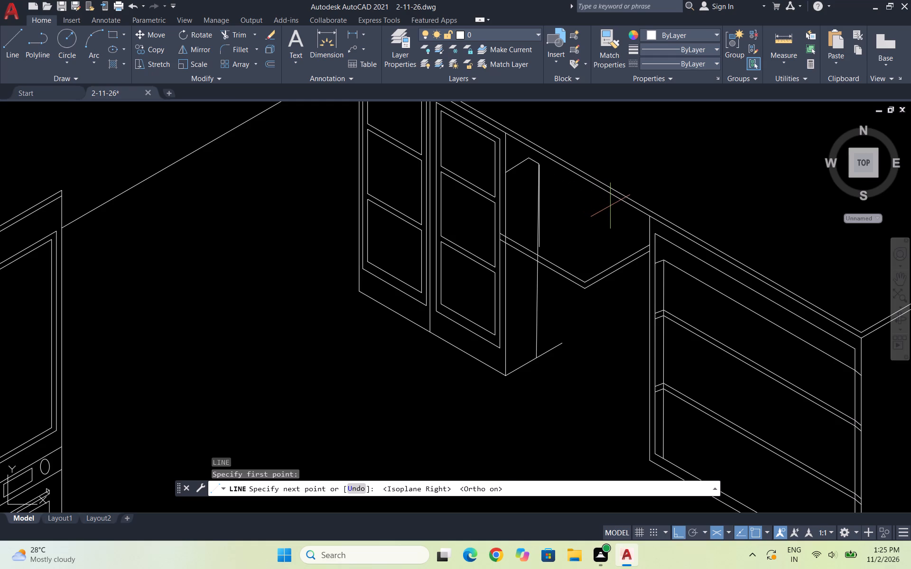
key("F5")
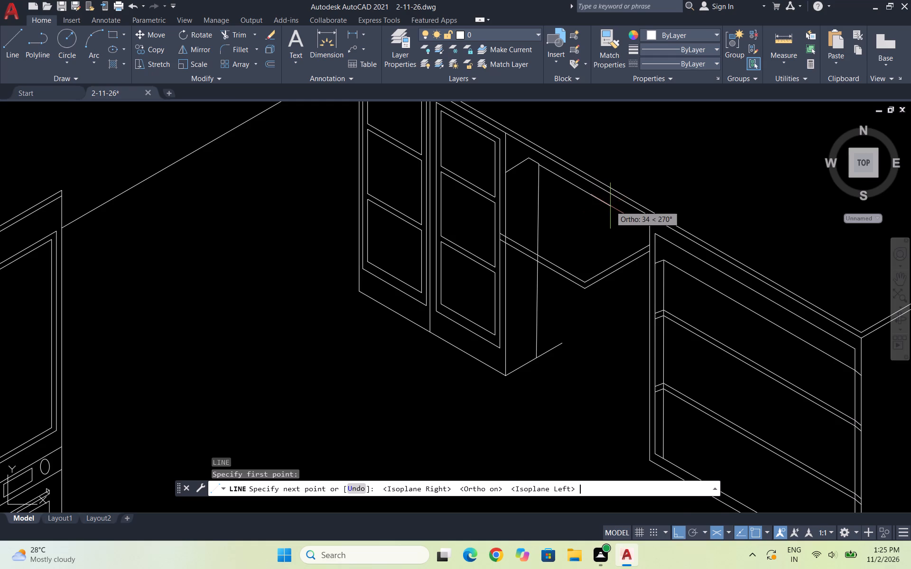
scroll(609, 204, "up", 1)
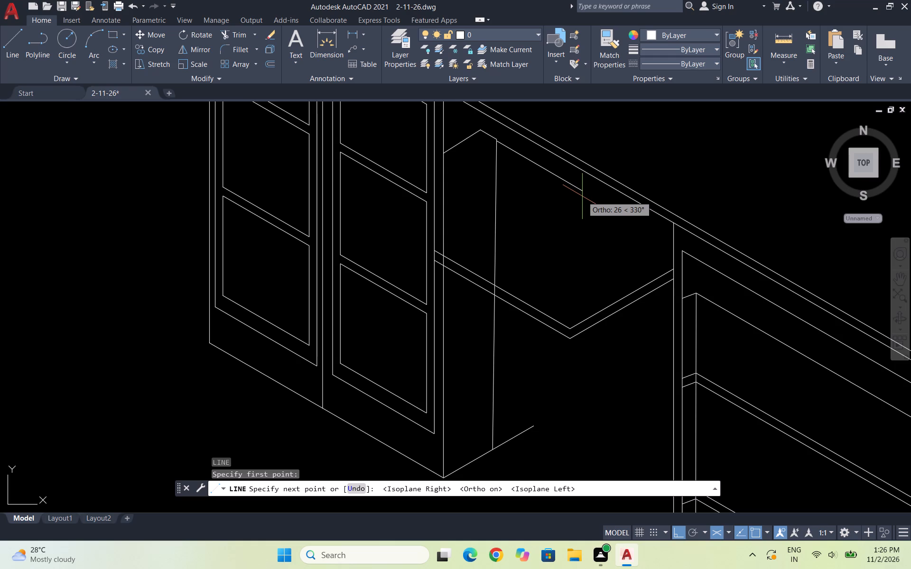
left_click(582, 196)
scroll(576, 239, "down", 1)
scroll(574, 243, "up", 3)
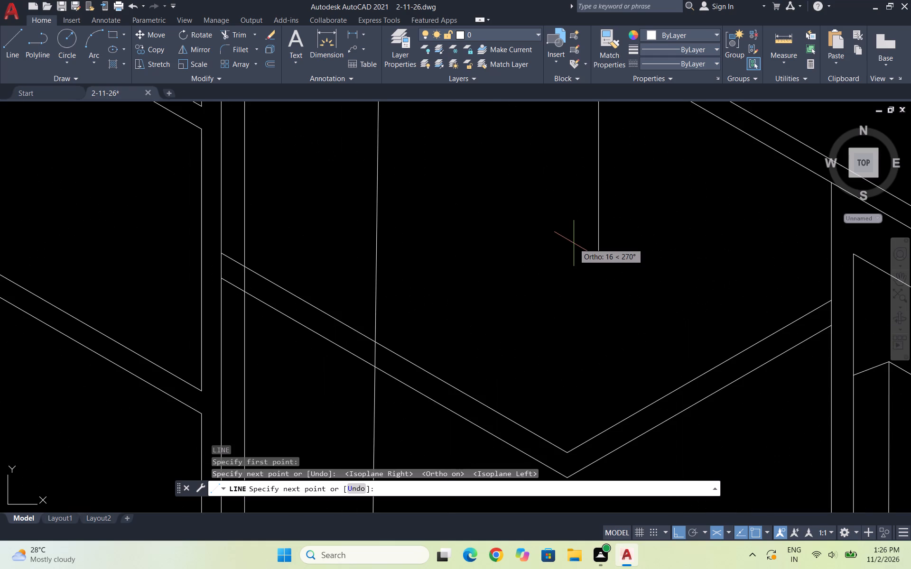
scroll(574, 243, "down", 3)
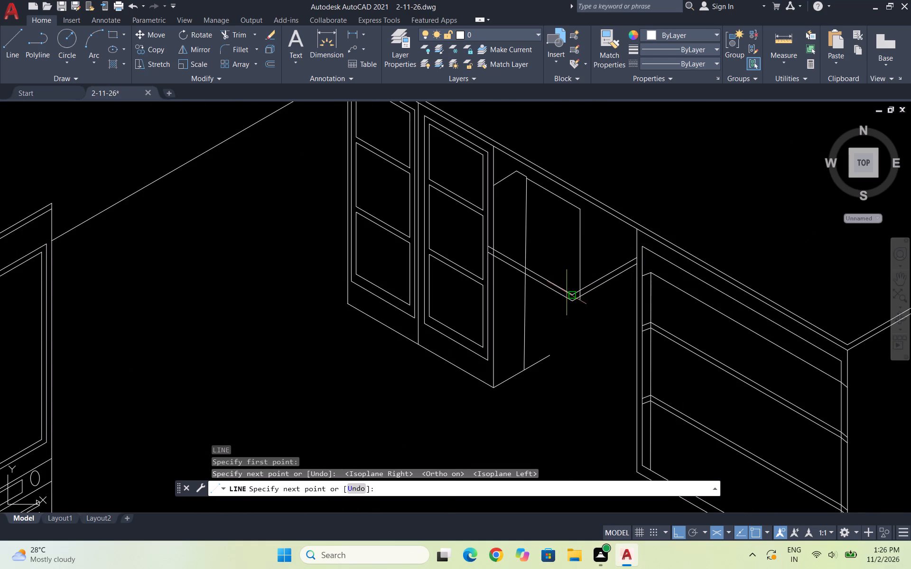
key("Escape")
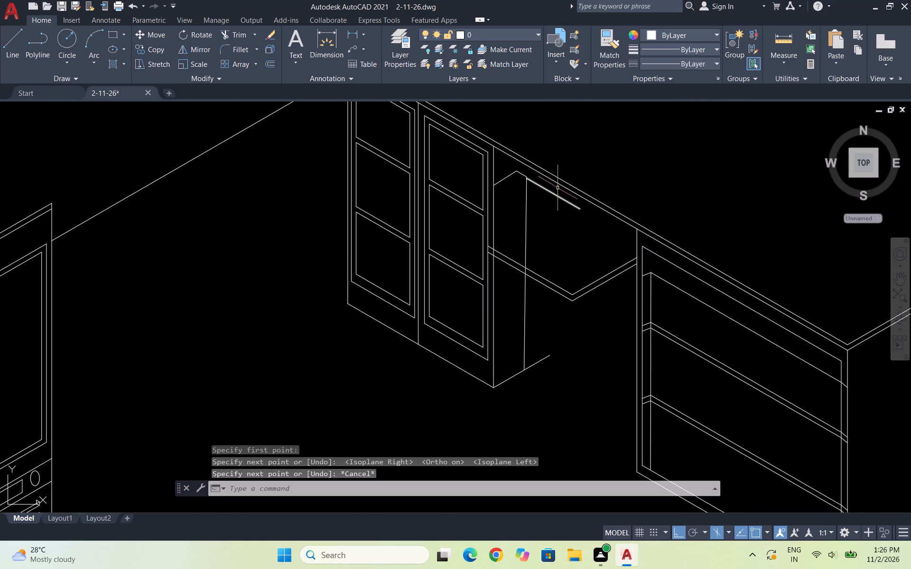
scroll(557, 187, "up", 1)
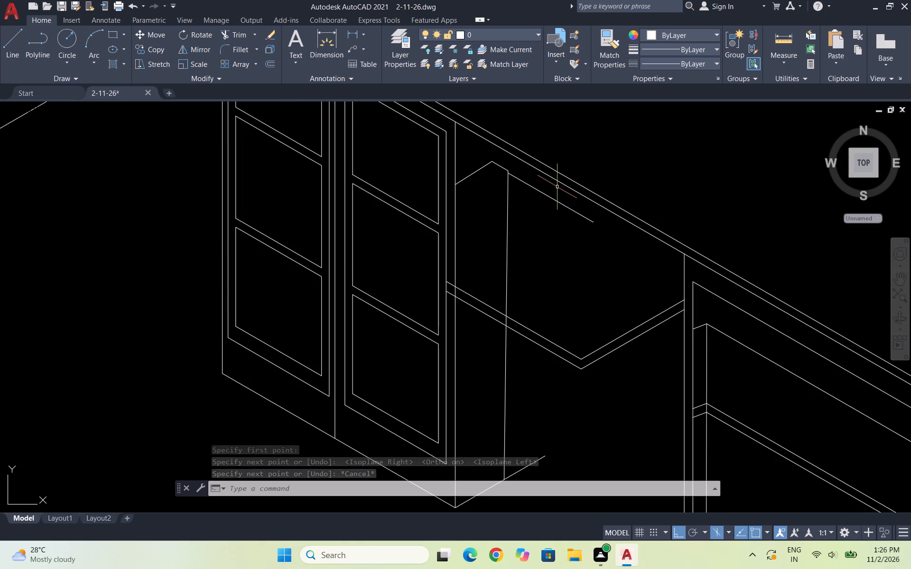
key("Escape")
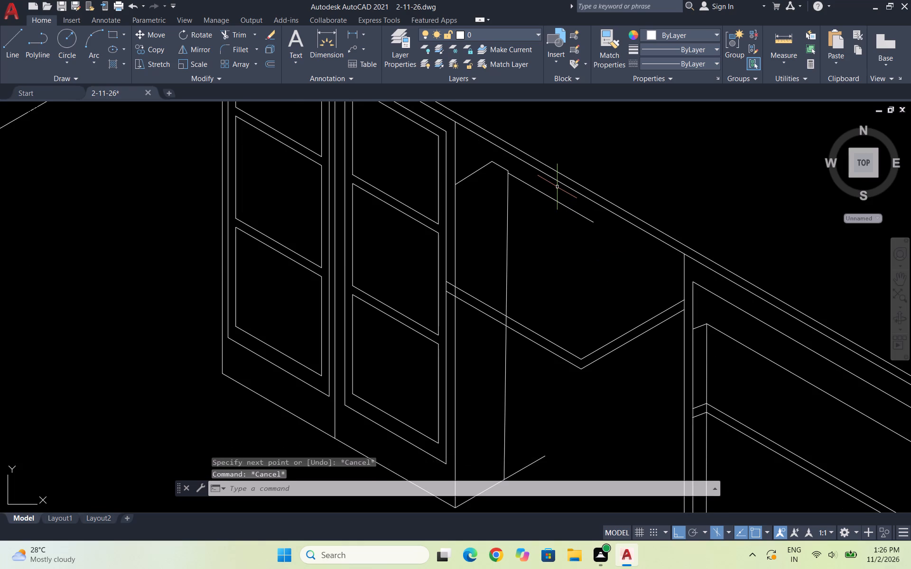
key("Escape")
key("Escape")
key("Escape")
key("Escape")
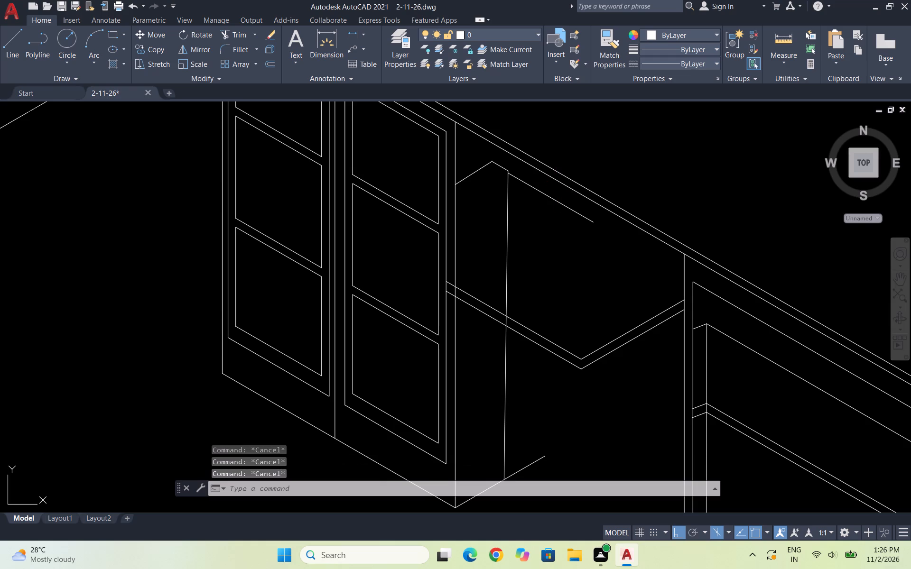
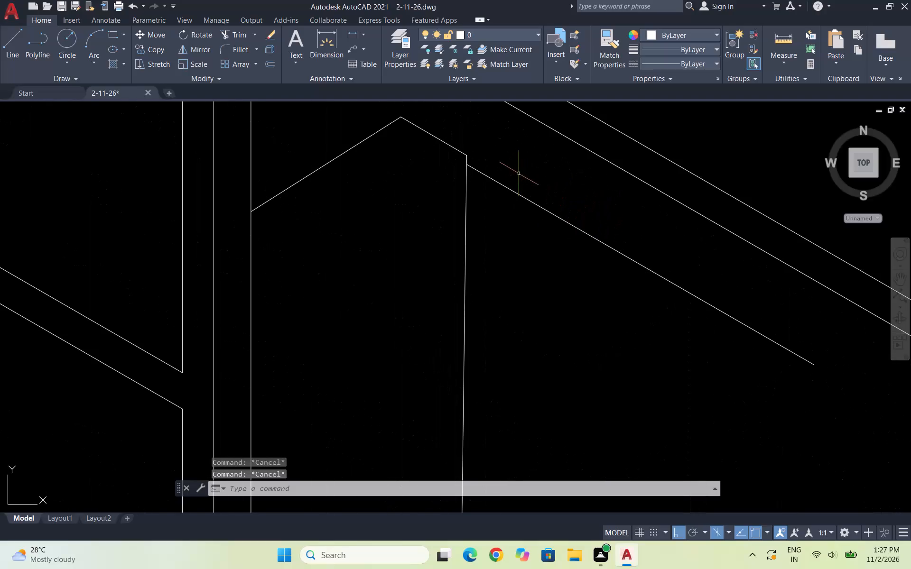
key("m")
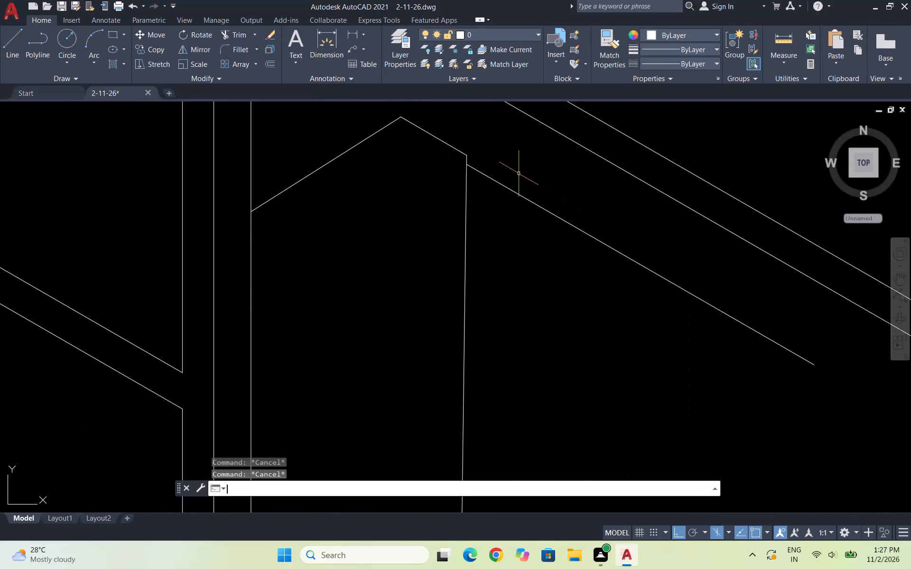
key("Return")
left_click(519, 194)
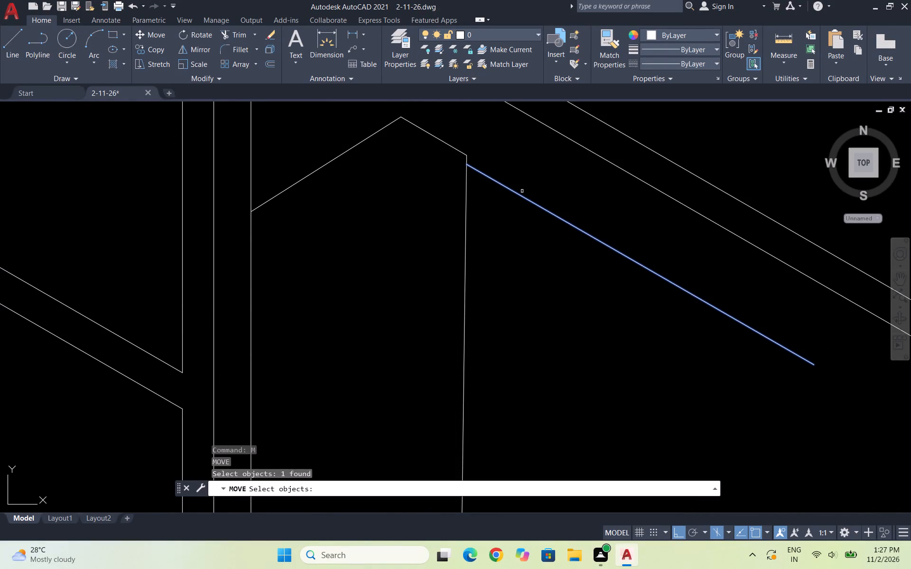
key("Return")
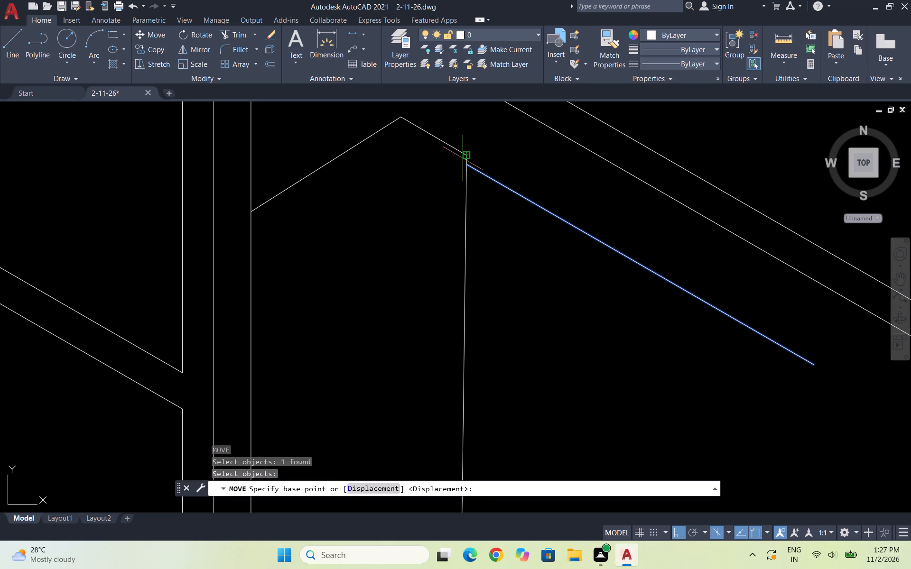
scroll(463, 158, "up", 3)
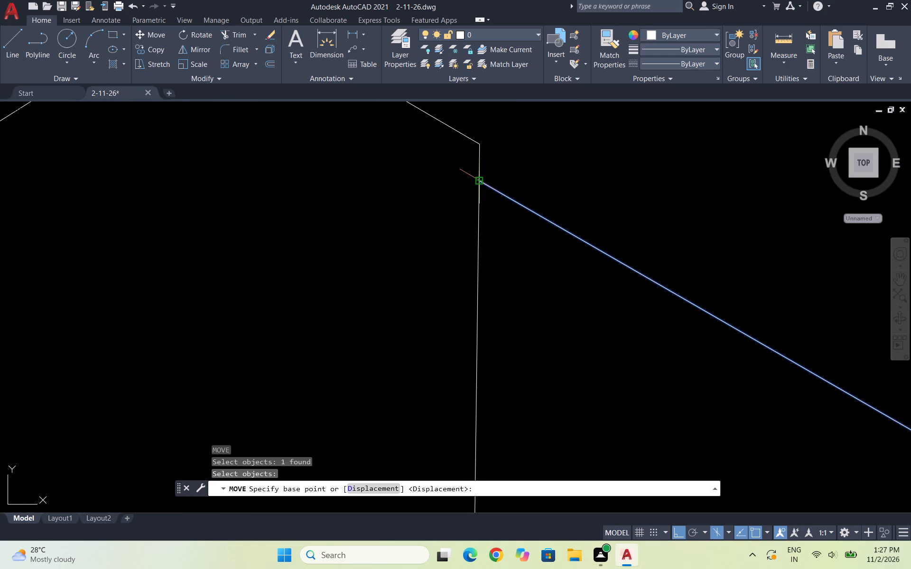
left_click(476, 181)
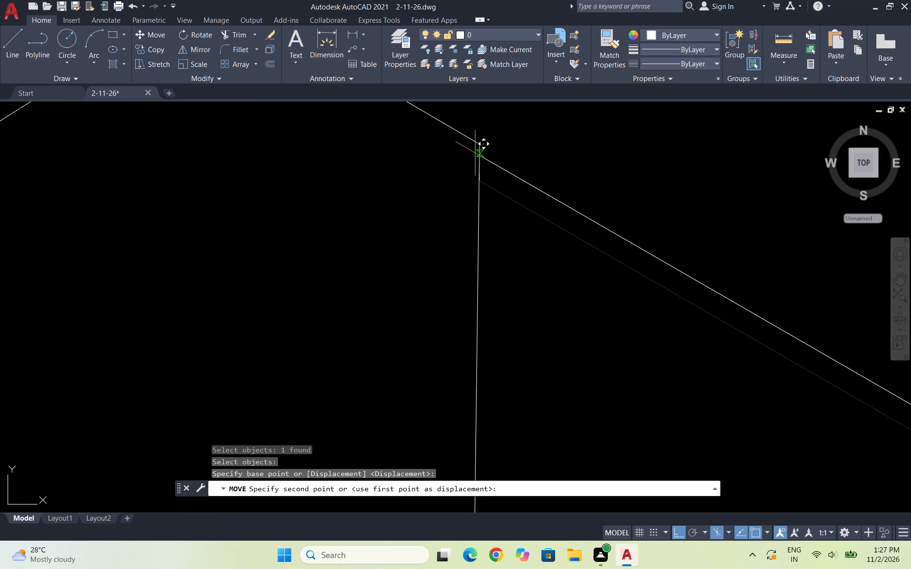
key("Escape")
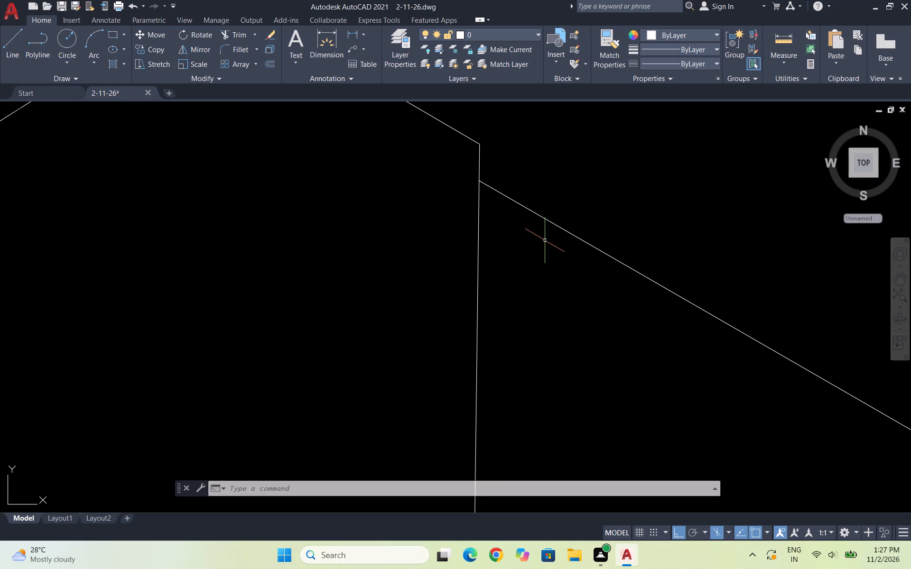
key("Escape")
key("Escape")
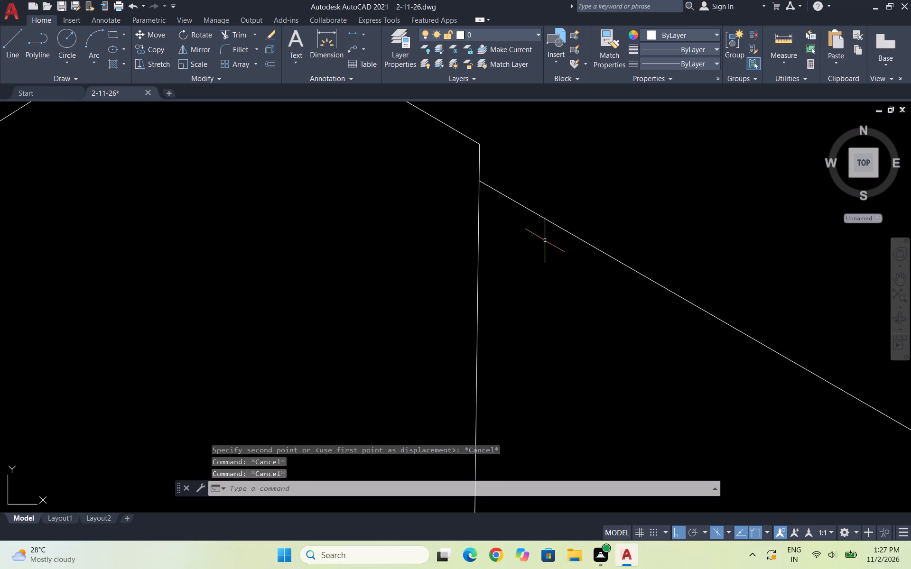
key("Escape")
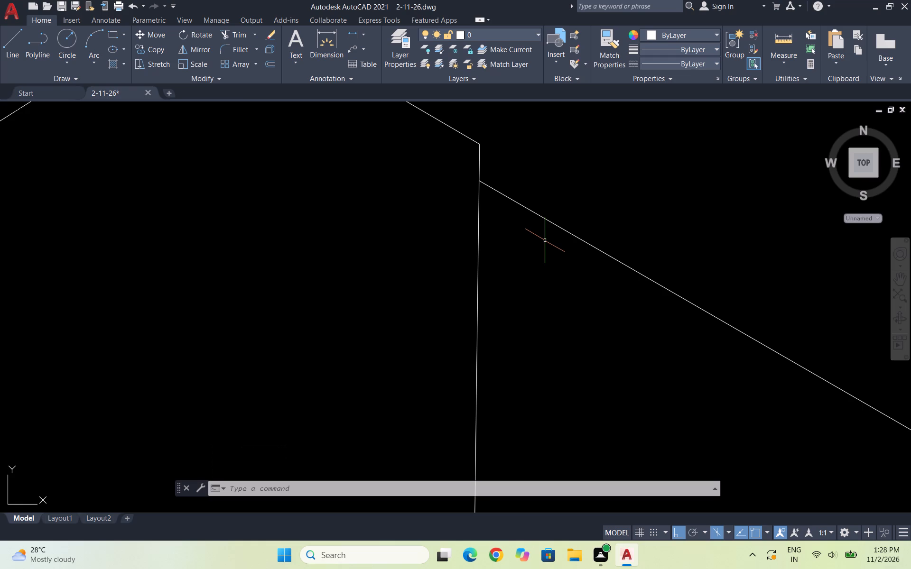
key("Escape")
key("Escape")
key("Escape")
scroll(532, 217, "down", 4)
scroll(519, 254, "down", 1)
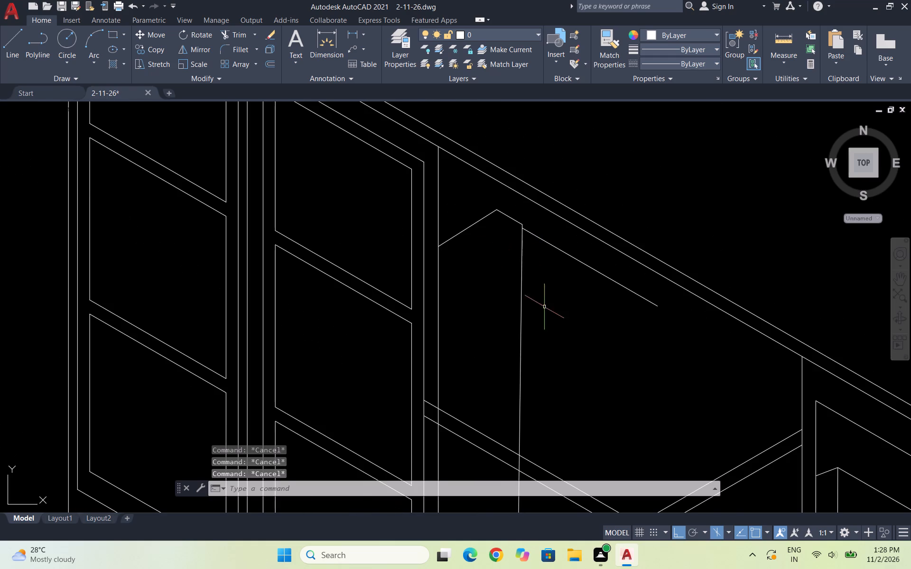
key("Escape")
Draw an ortho line at 270° down from a point on the 330° edge line between the two-door and open-shelf cabinets.
scroll(566, 320, "down", 1)
scroll(595, 344, "down", 2)
scroll(589, 342, "up", 3)
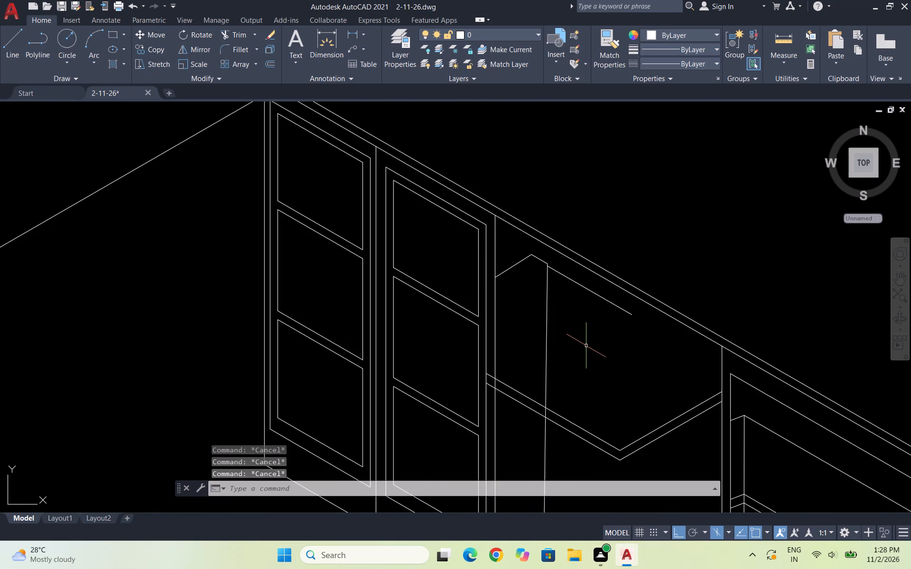
key("l")
key("Return")
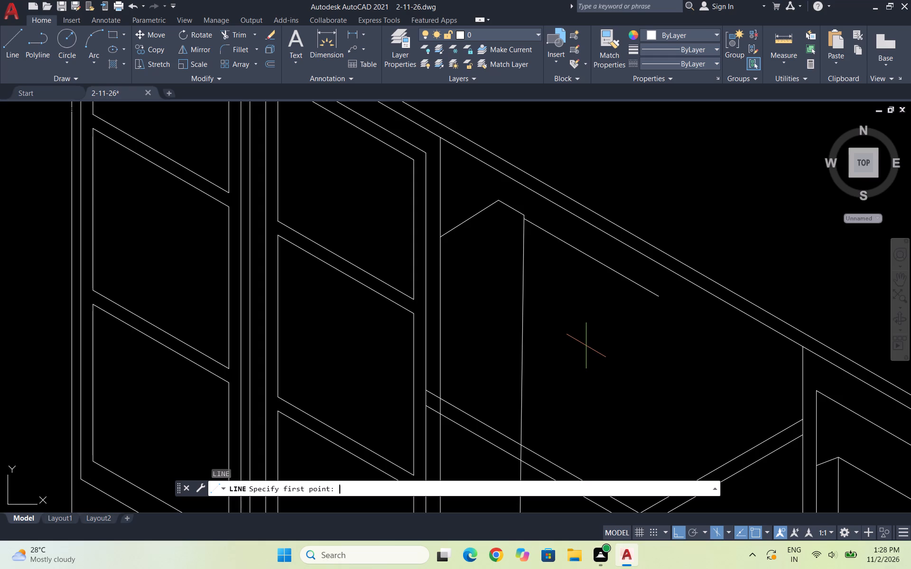
key("l")
key("Return")
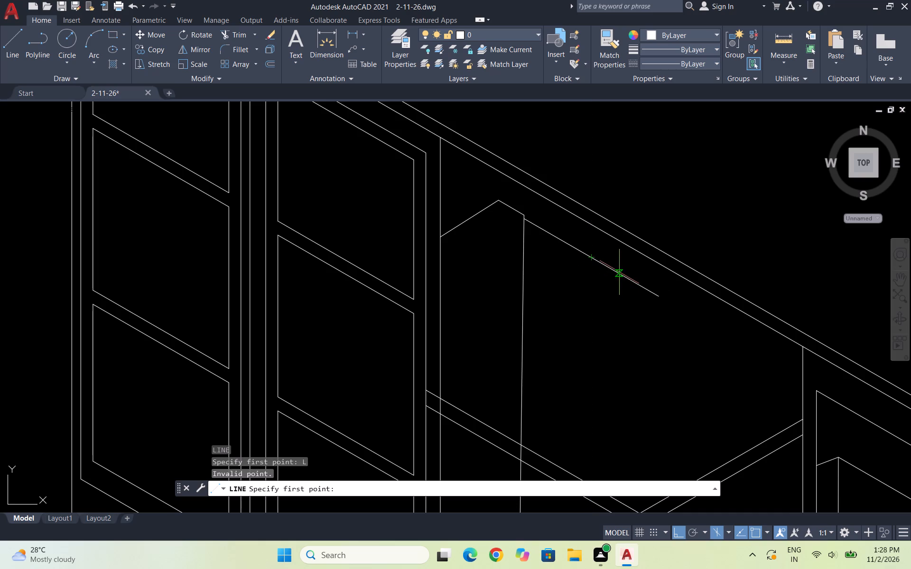
left_click(619, 273)
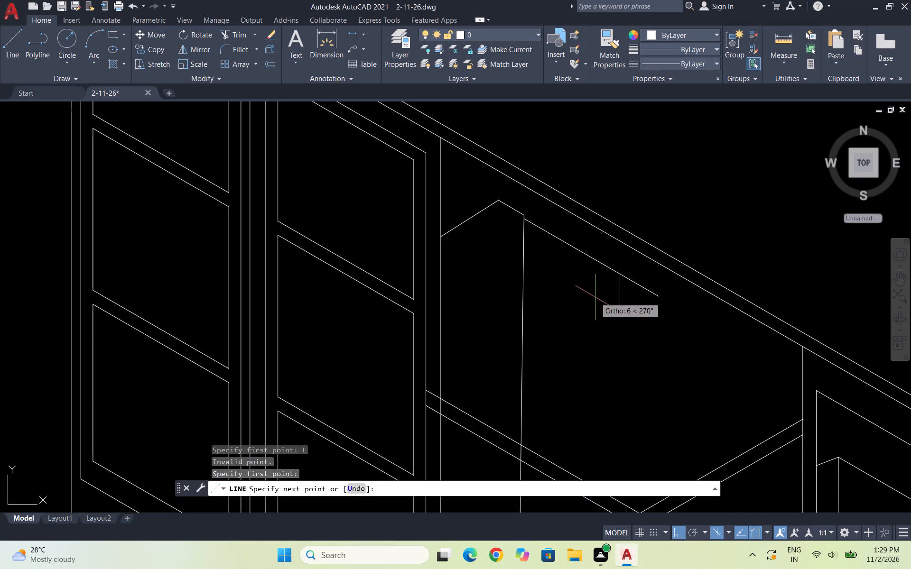
scroll(598, 331, "down", 1)
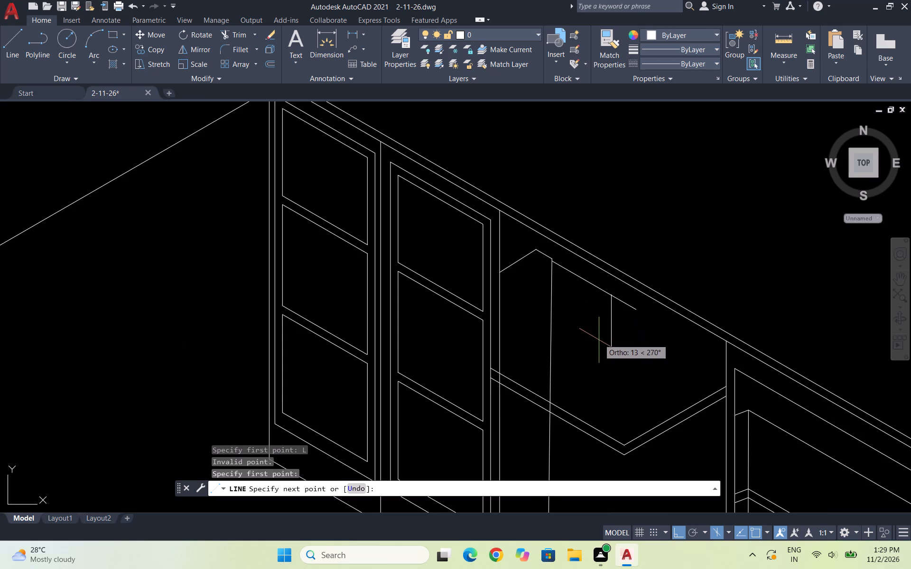
scroll(599, 347, "down", 3)
scroll(612, 386, "up", 3)
scroll(576, 321, "up", 3)
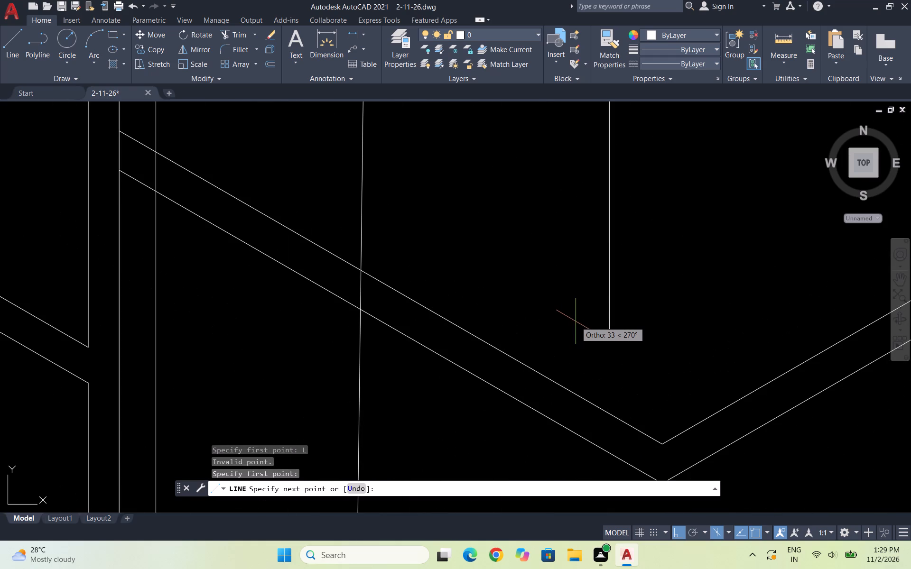
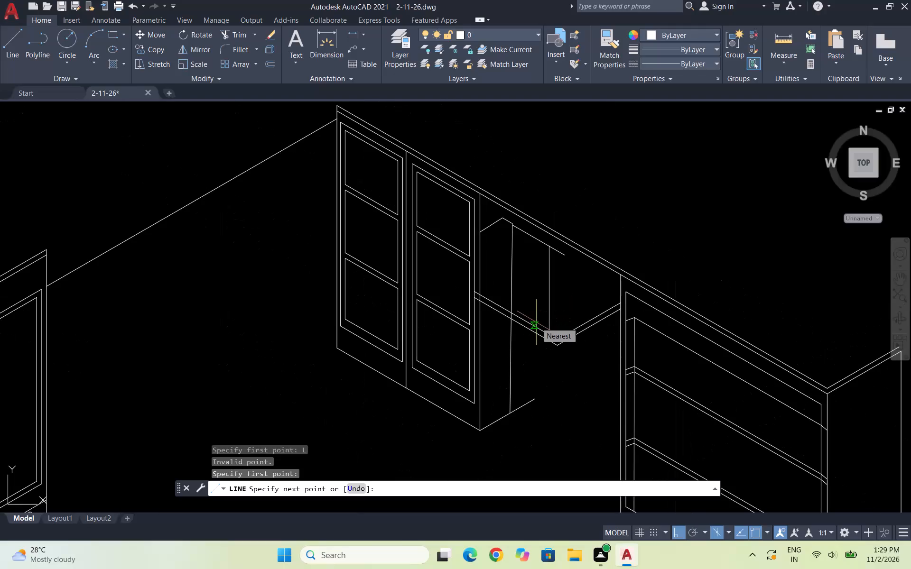
Finish the vertical line by ending it on the upper sloping shelf line between the two-door and open-shelf wall cabinets.
scroll(527, 318, "up", 3)
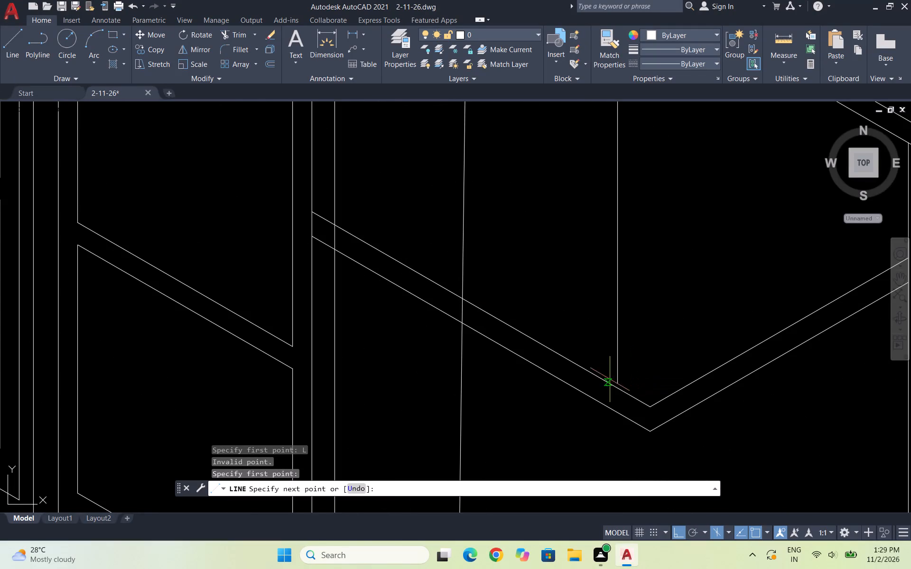
left_click(617, 385)
key("Escape")
scroll(616, 377, "down", 3)
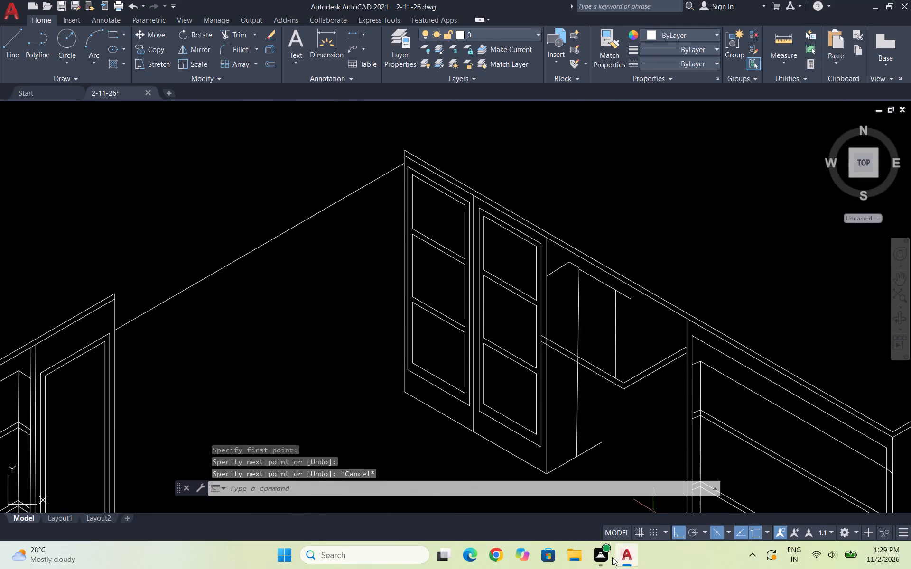
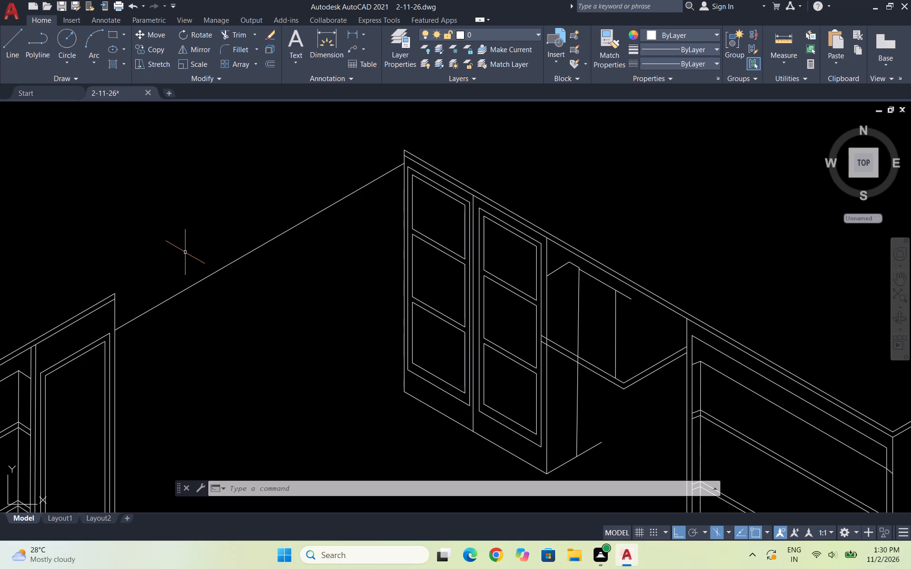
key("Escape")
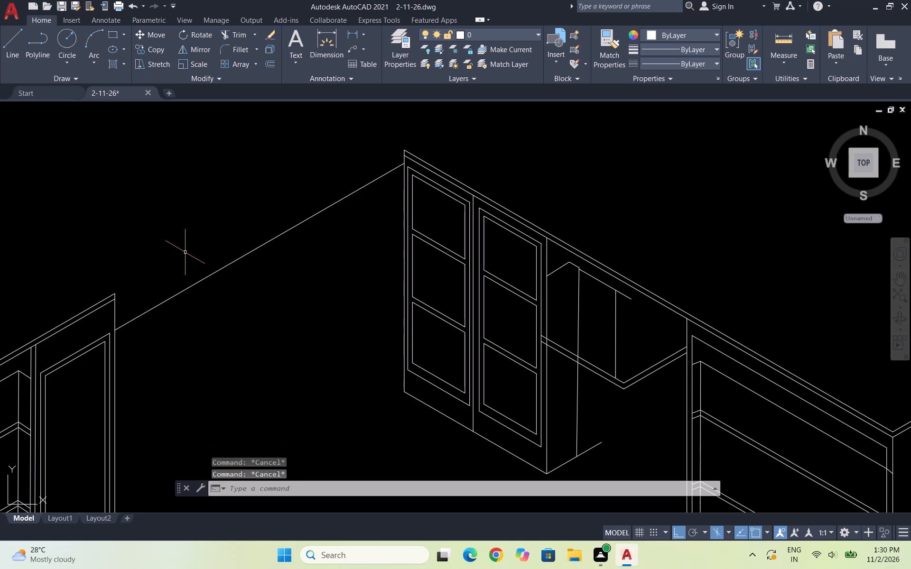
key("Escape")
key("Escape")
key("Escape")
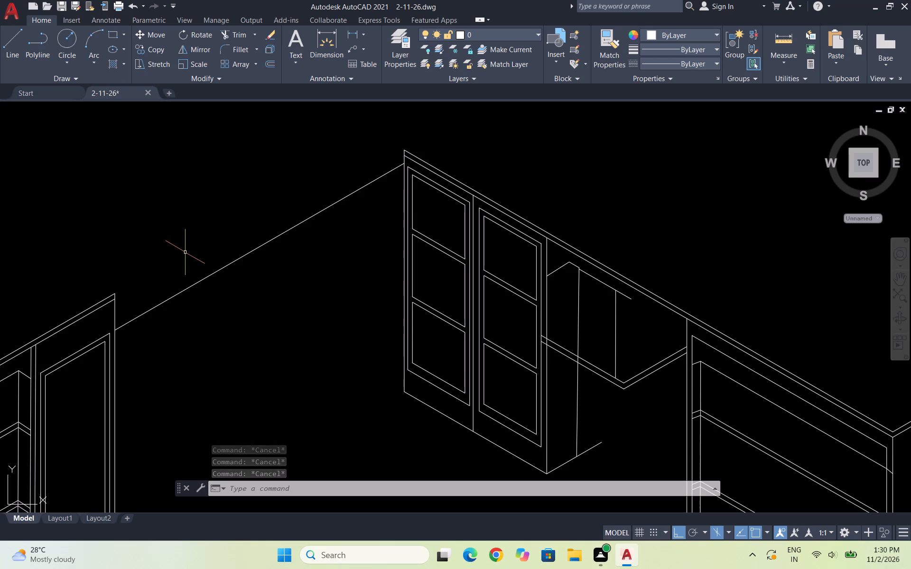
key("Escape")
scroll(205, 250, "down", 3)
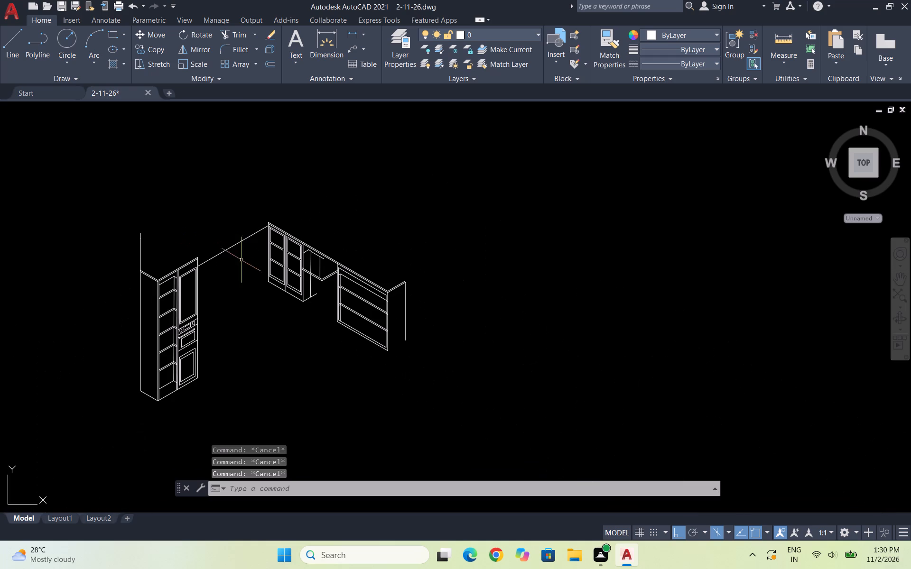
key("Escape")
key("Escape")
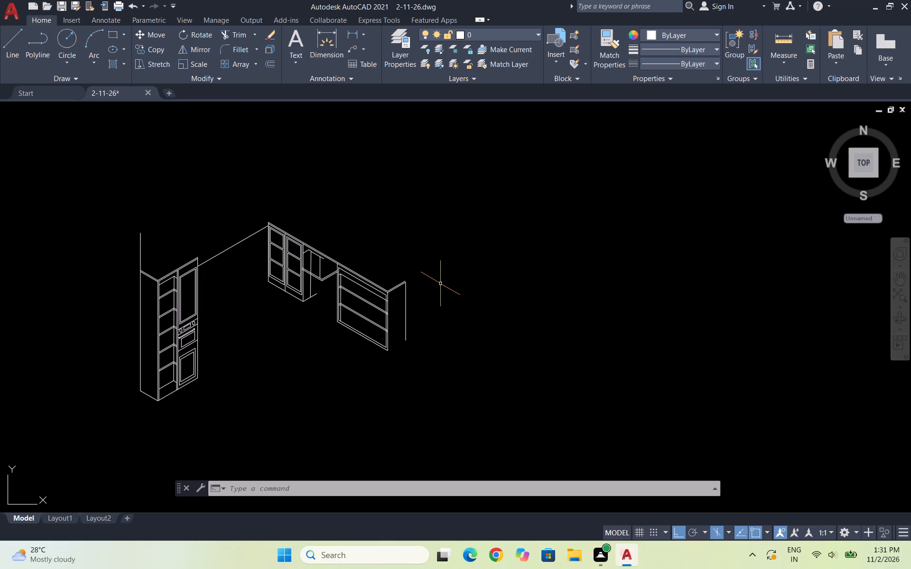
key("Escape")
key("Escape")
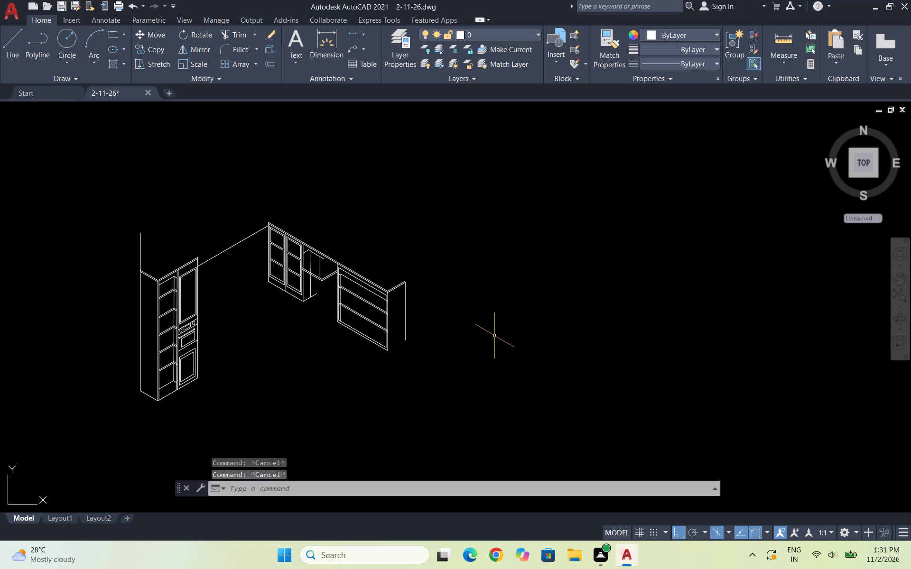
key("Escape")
Trim the overhanging end of the upper sloping line past the short vertical line between the two-door and open-shelf wall cabinets.
scroll(289, 300, "up", 1)
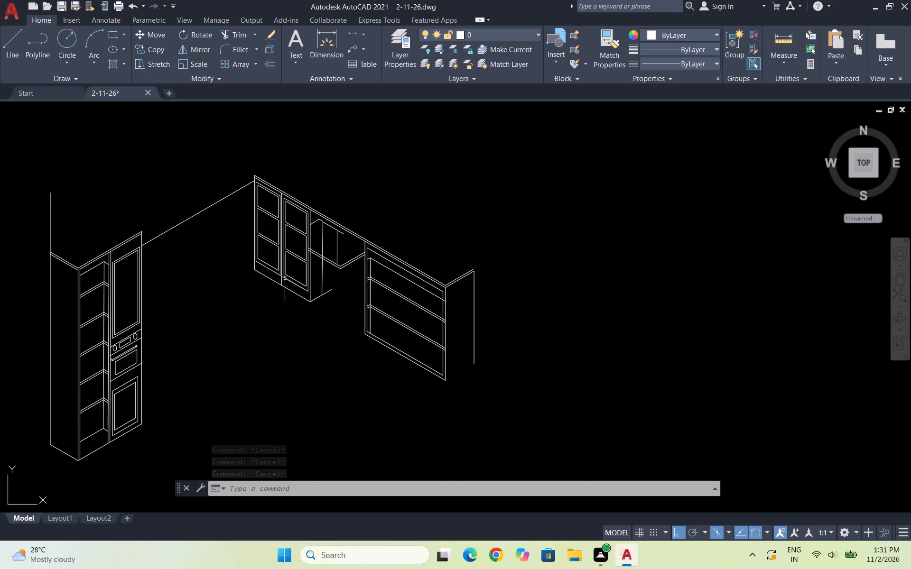
scroll(329, 248, "up", 2)
scroll(437, 205, "up", 2)
key("Escape")
type("TR")
key("Return")
left_click(238, 211)
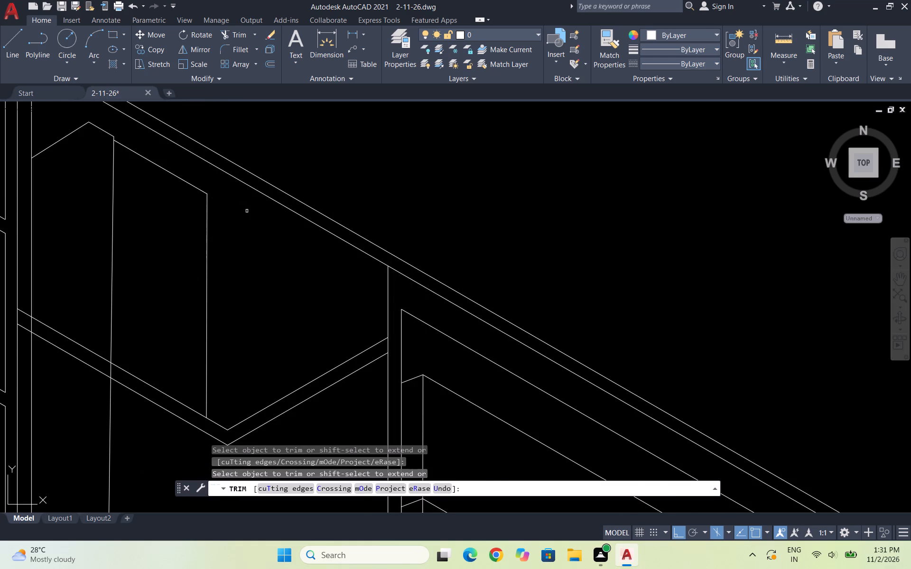
scroll(265, 233, "down", 1)
key("Escape")
key("Escape")
key("Escape")
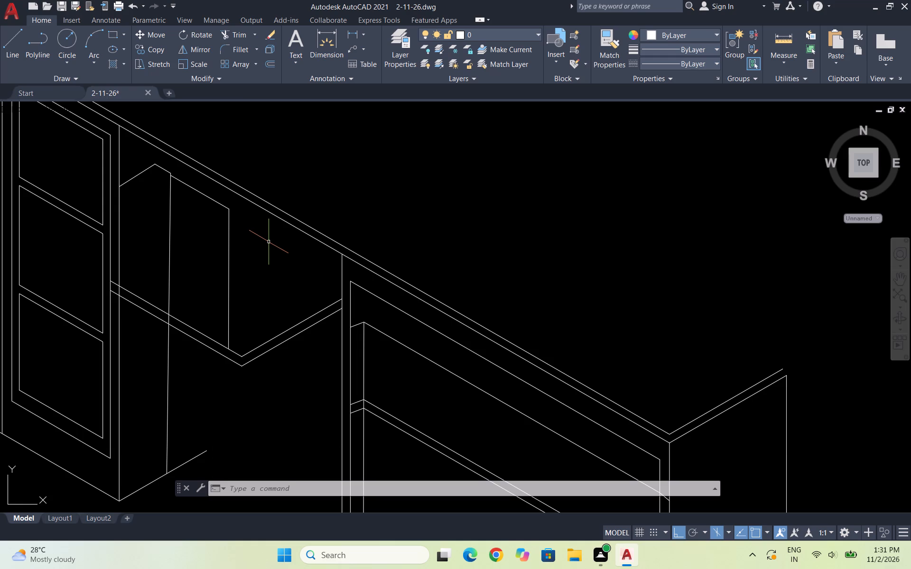
key("Escape")
key("Escape")
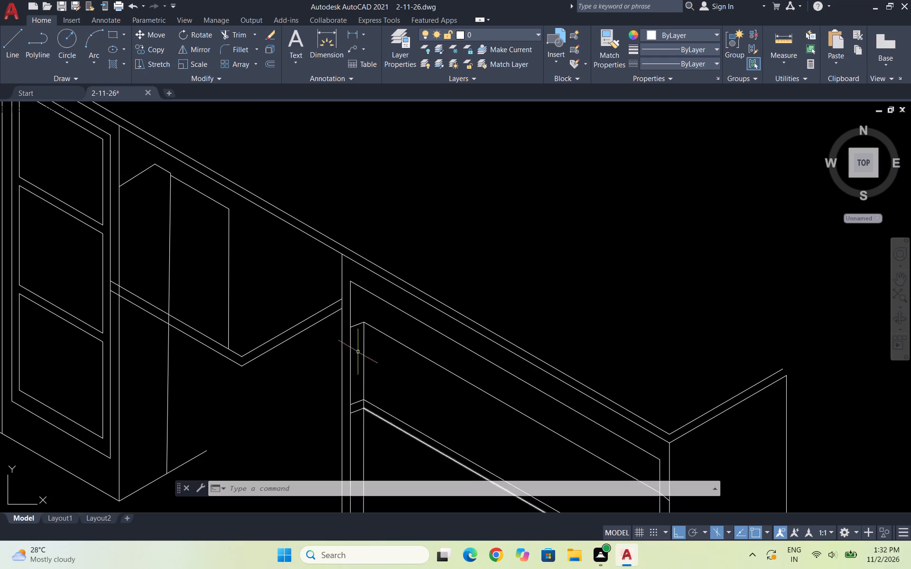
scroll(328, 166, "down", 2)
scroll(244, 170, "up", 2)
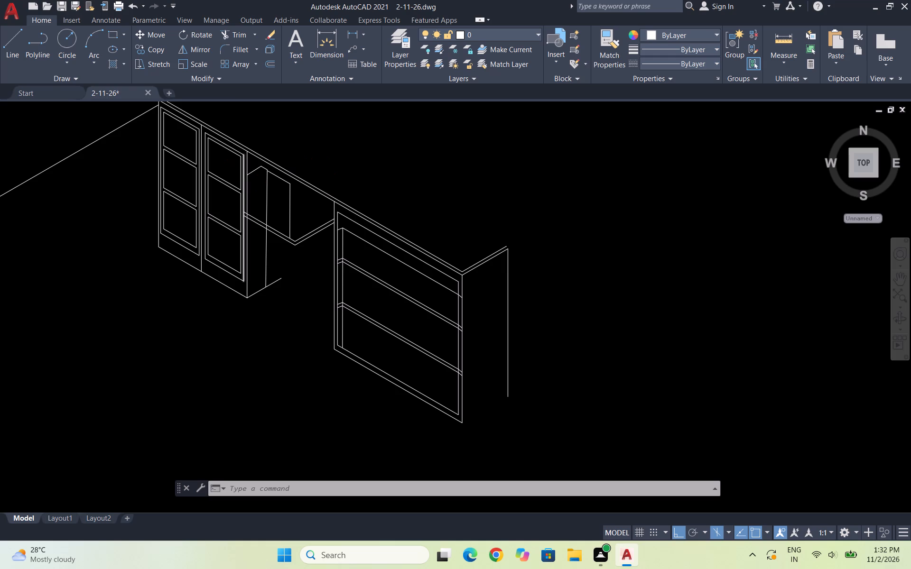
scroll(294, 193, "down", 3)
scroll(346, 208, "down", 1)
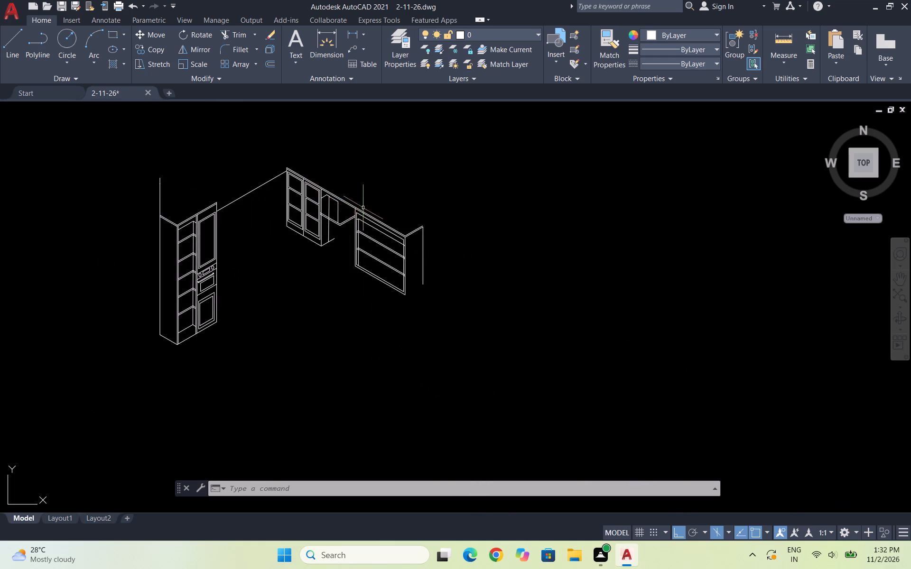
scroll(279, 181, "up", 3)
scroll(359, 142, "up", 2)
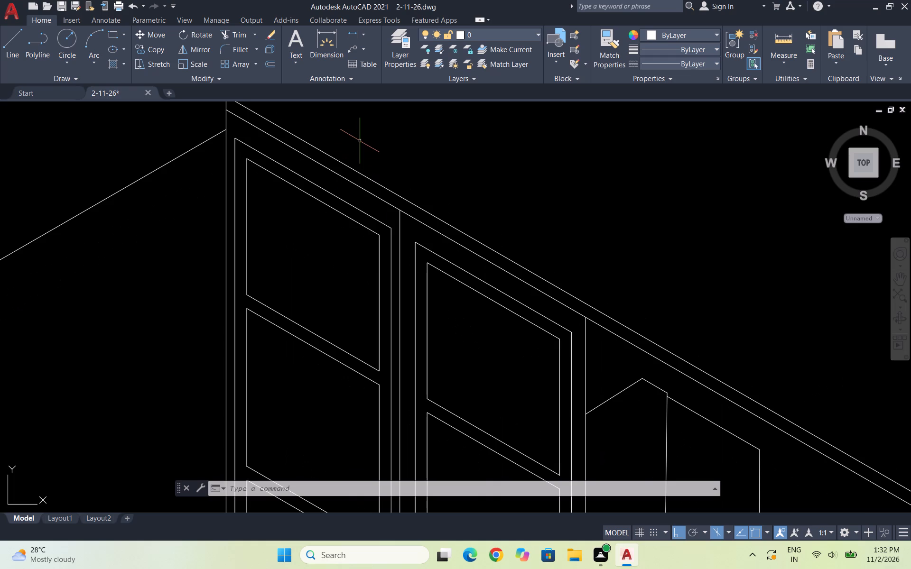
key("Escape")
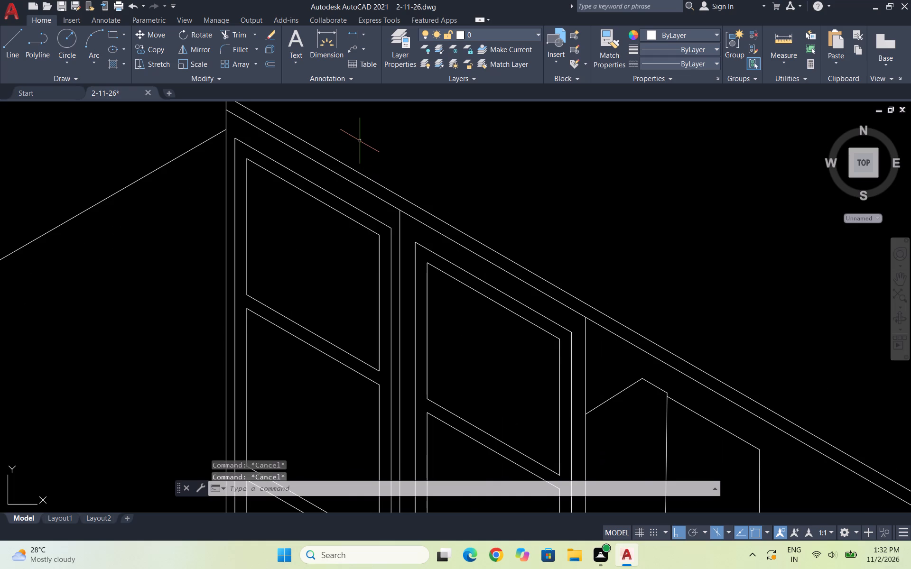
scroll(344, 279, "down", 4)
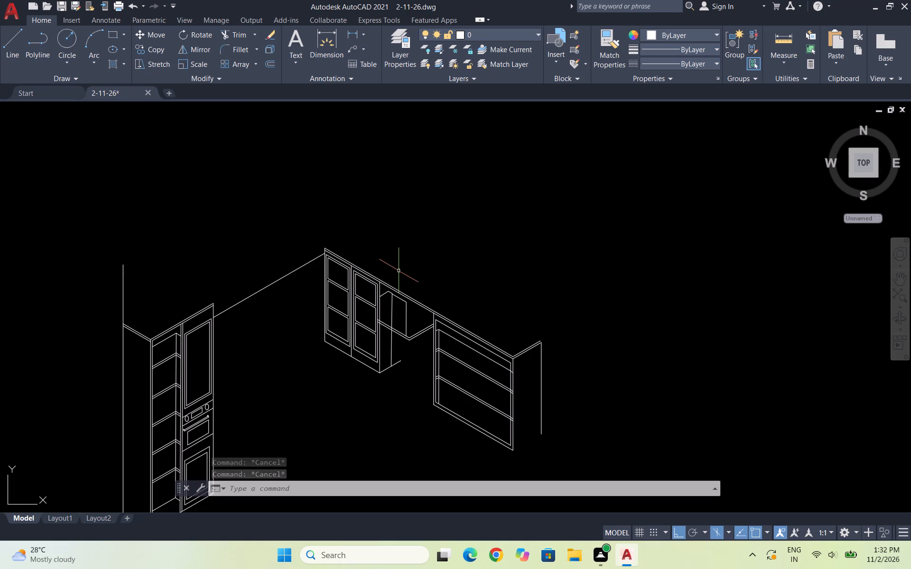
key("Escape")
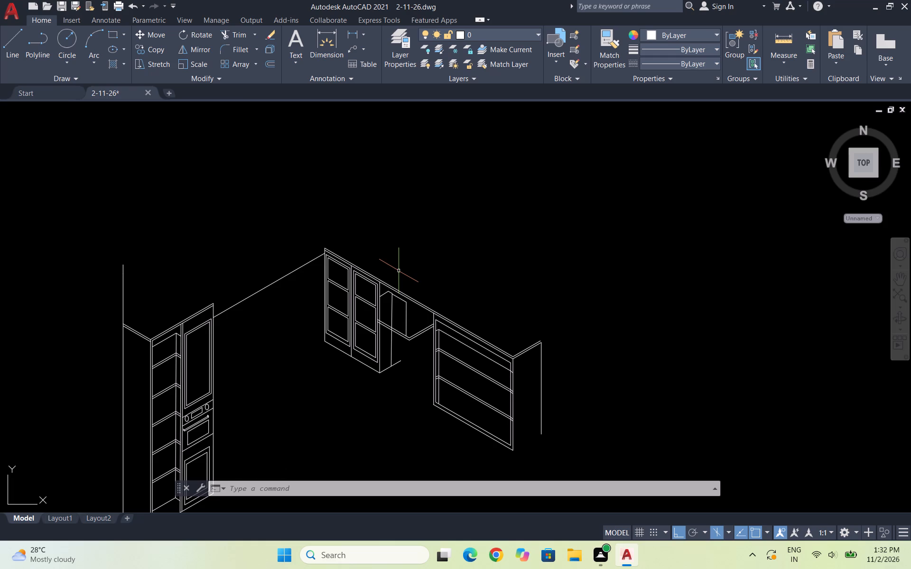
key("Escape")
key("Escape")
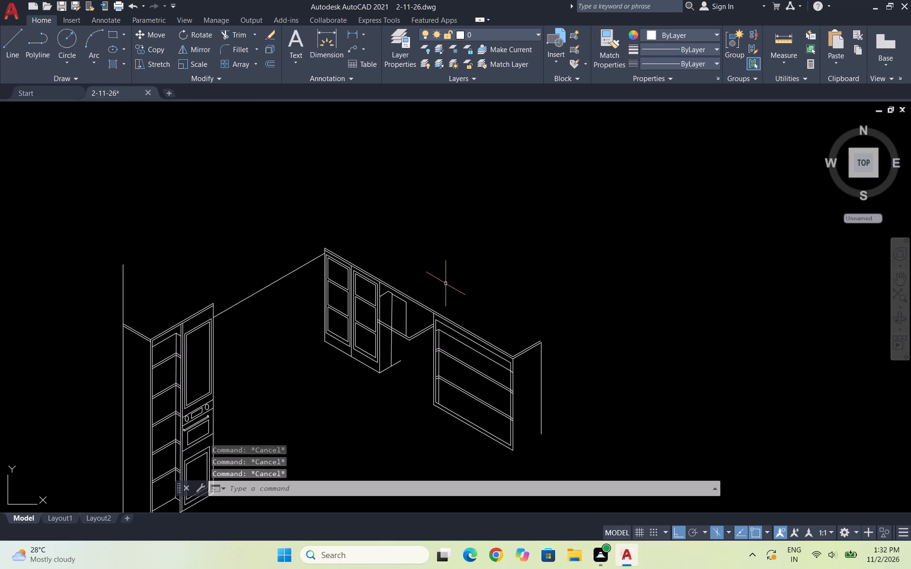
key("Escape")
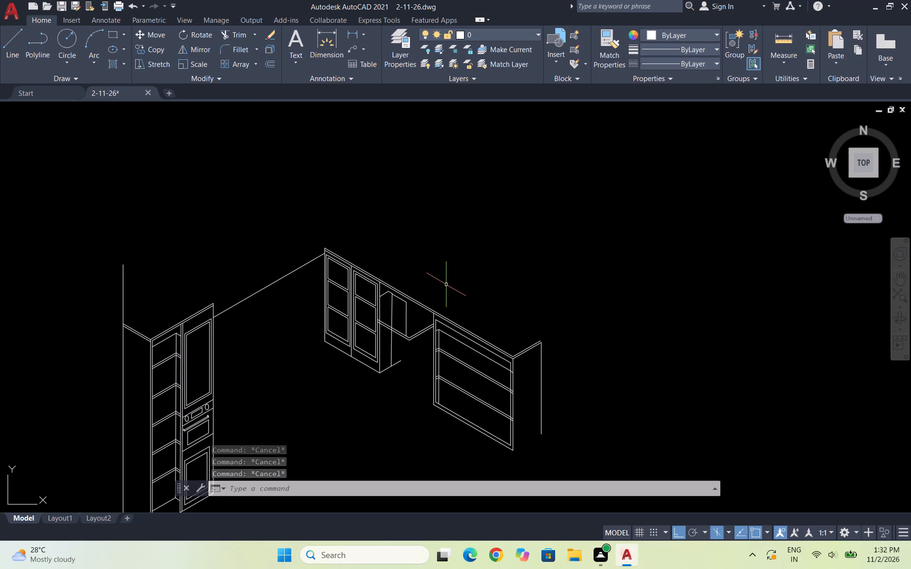
Draw the bottom side edge of the open-shelf wall cabinet from its lower front corner to the rear vertical edge's lower end.
key("l")
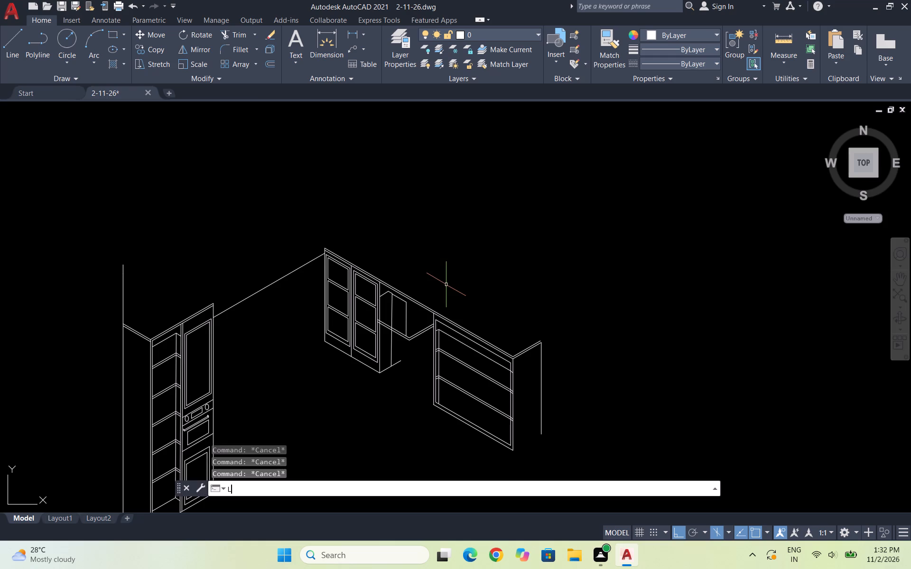
key("Return")
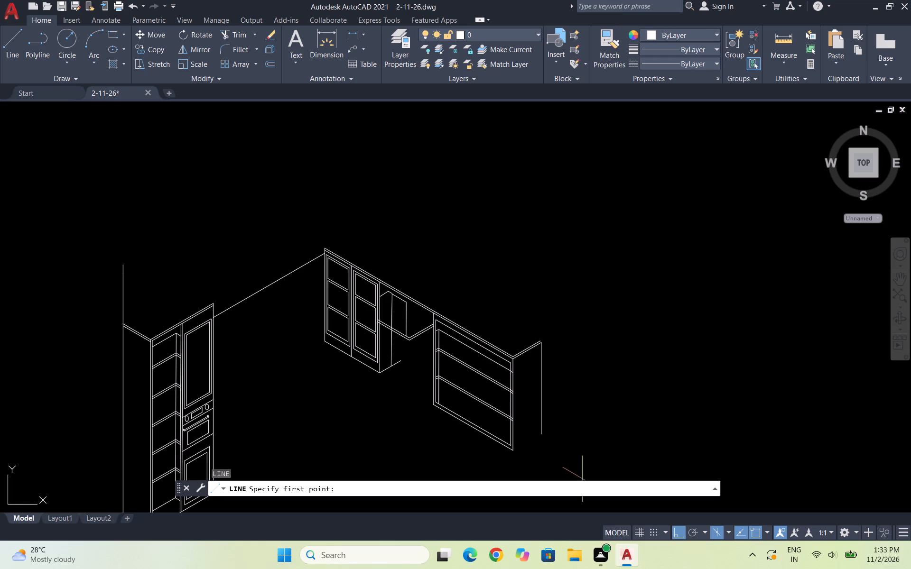
scroll(593, 369, "down", 1)
scroll(573, 417, "up", 2)
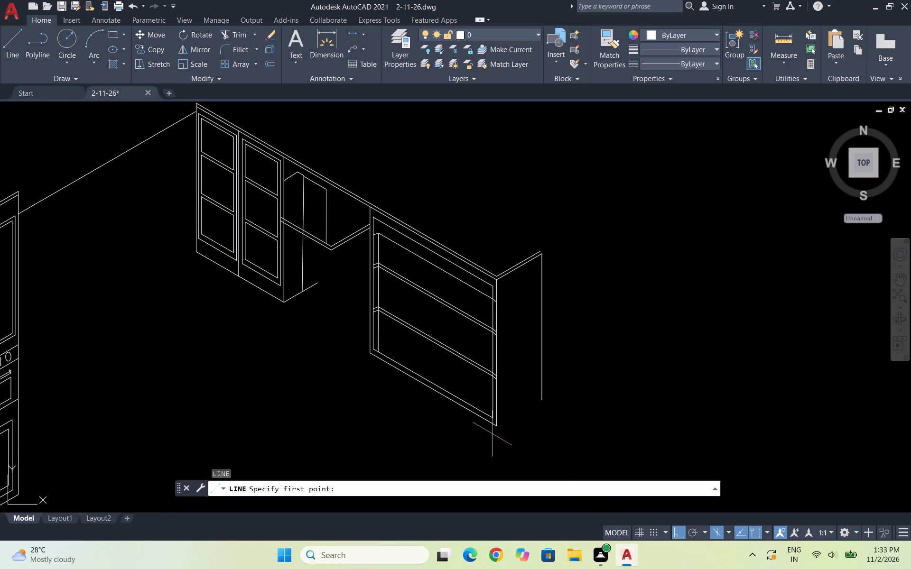
left_click(495, 429)
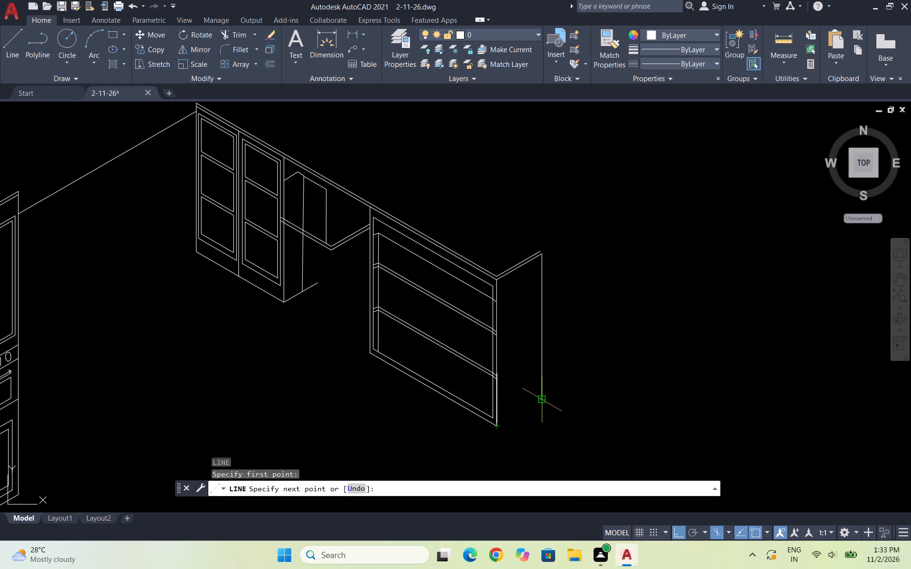
left_click(539, 401)
key("Escape")
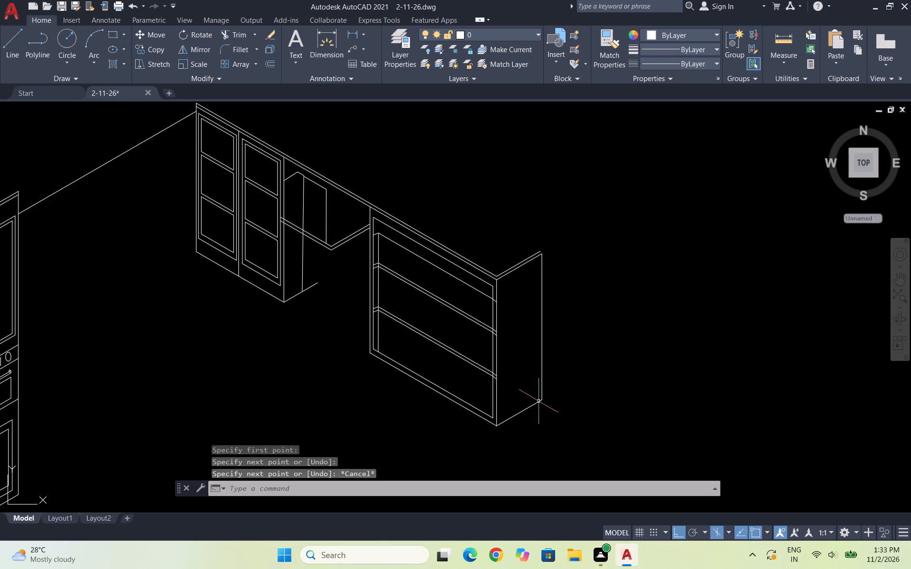
key("Escape")
key("Escape")
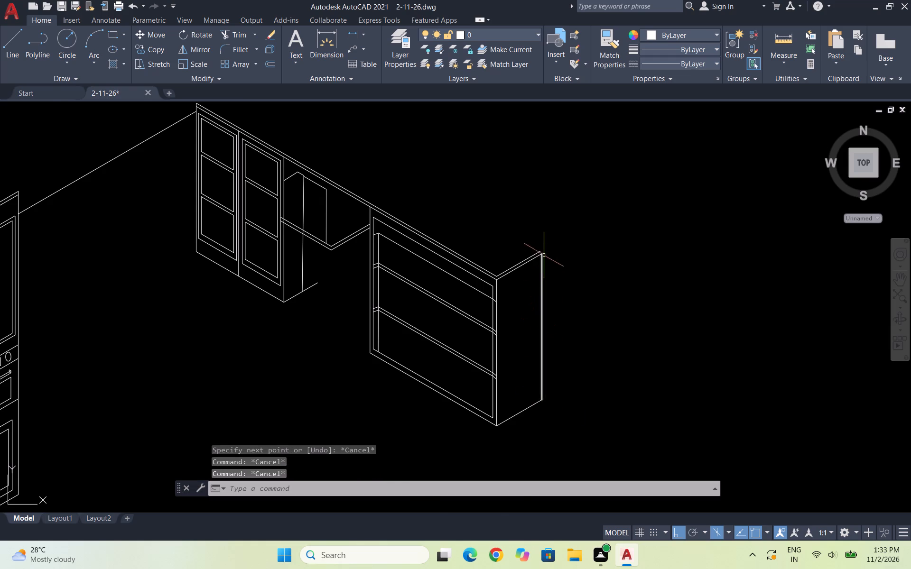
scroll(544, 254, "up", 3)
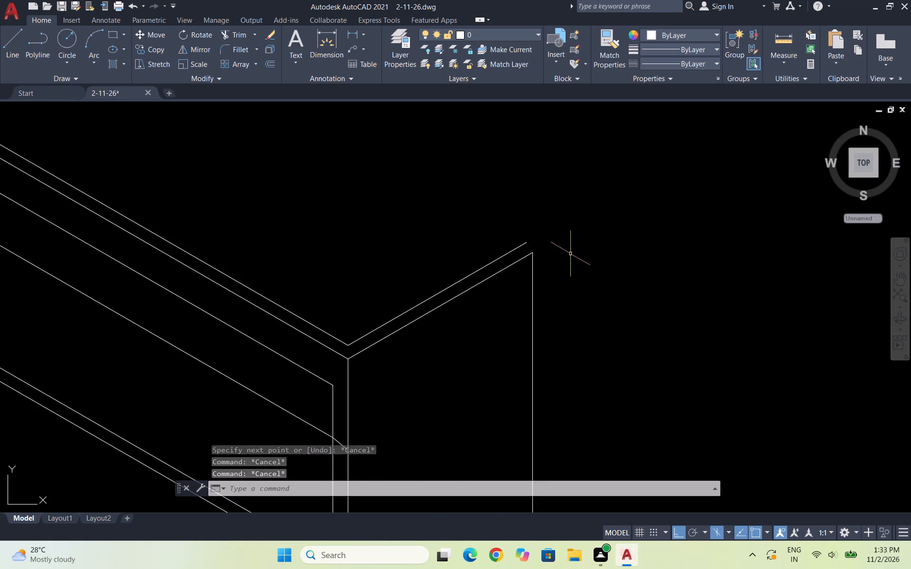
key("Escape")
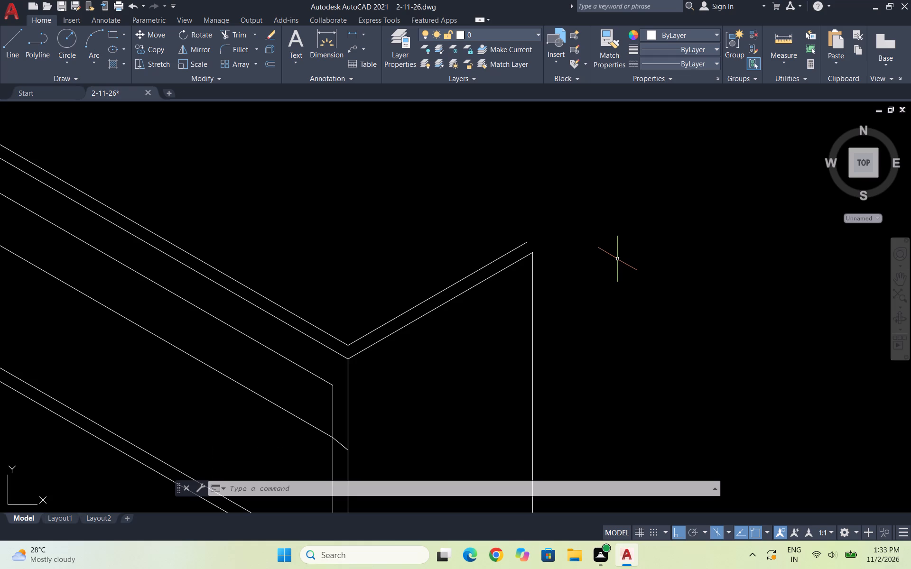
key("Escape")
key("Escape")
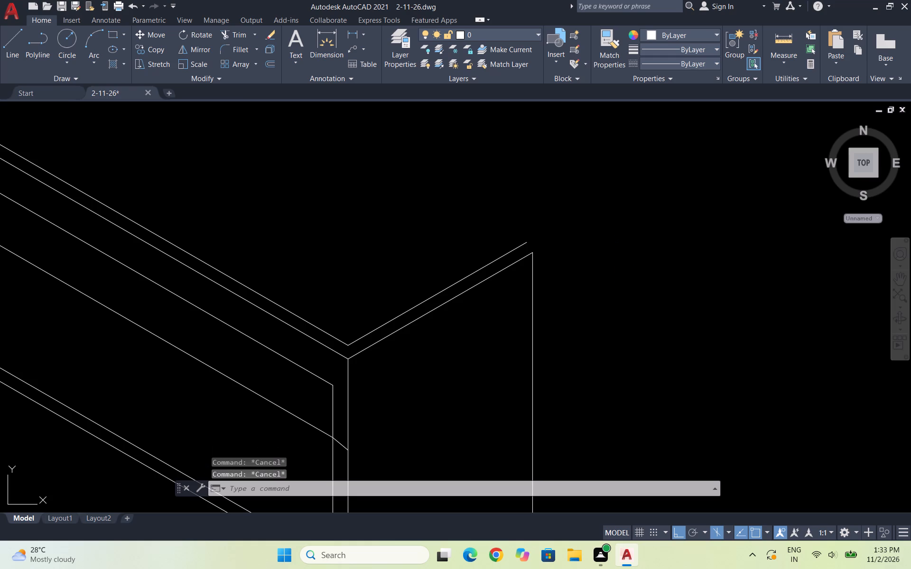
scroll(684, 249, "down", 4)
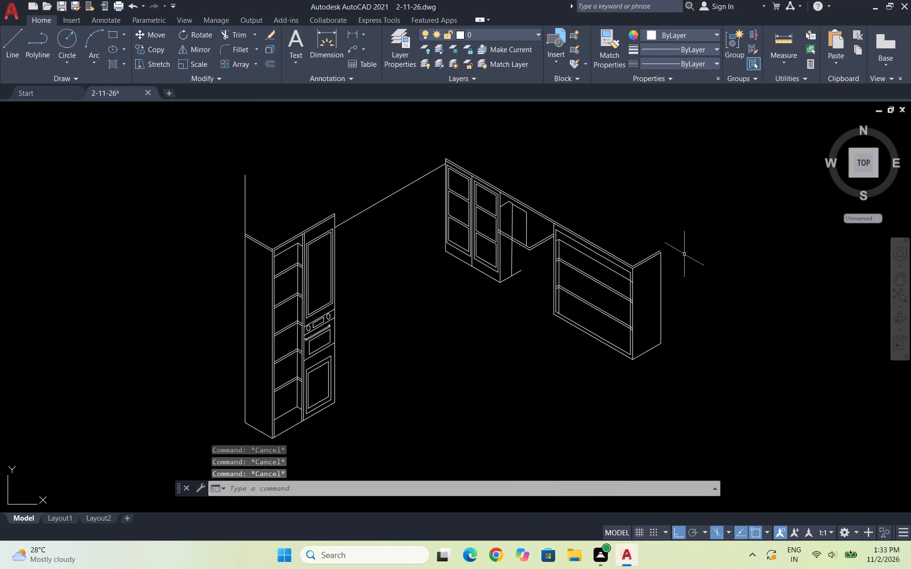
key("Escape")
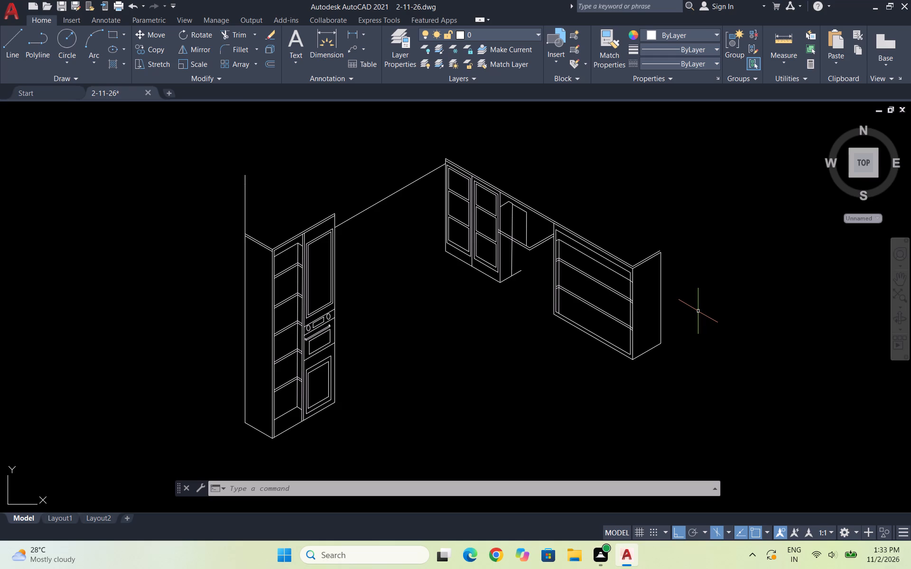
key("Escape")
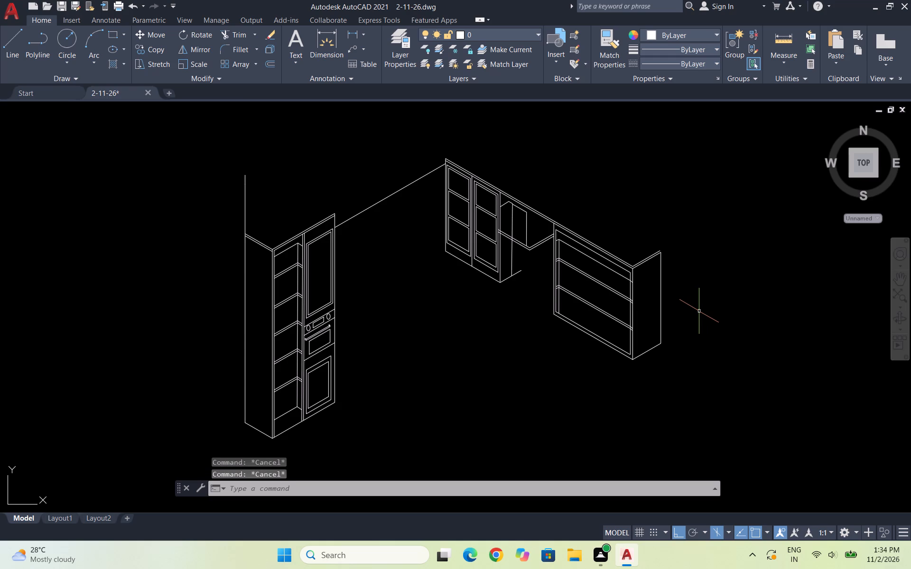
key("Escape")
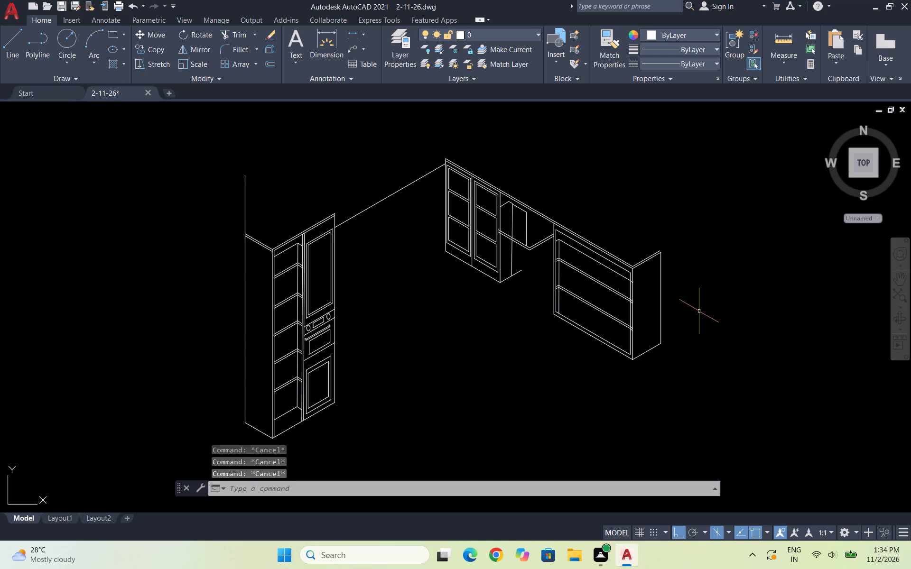
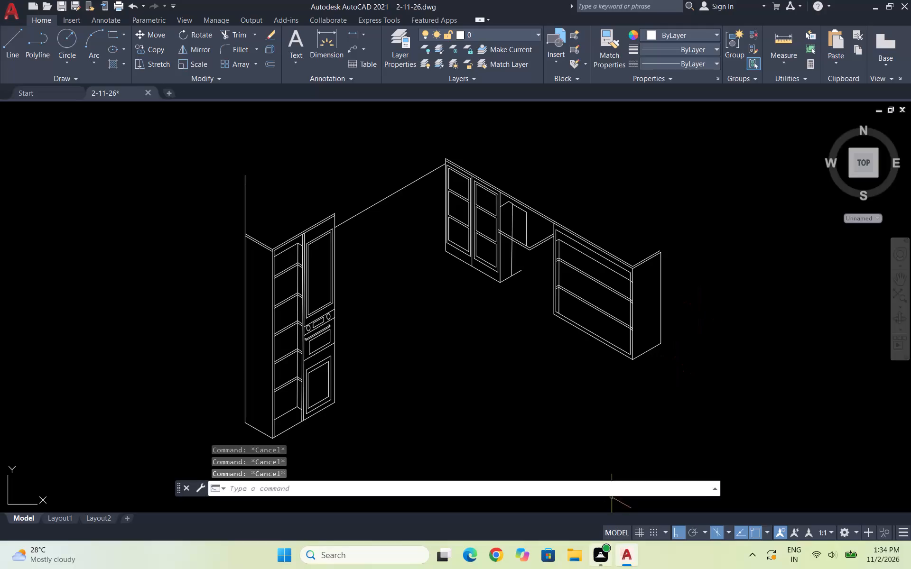
Trim the overhanging end of the two-door wall cabinet's bottom side edge past its rear vertical edge.
key("Escape")
scroll(624, 278, "up", 1)
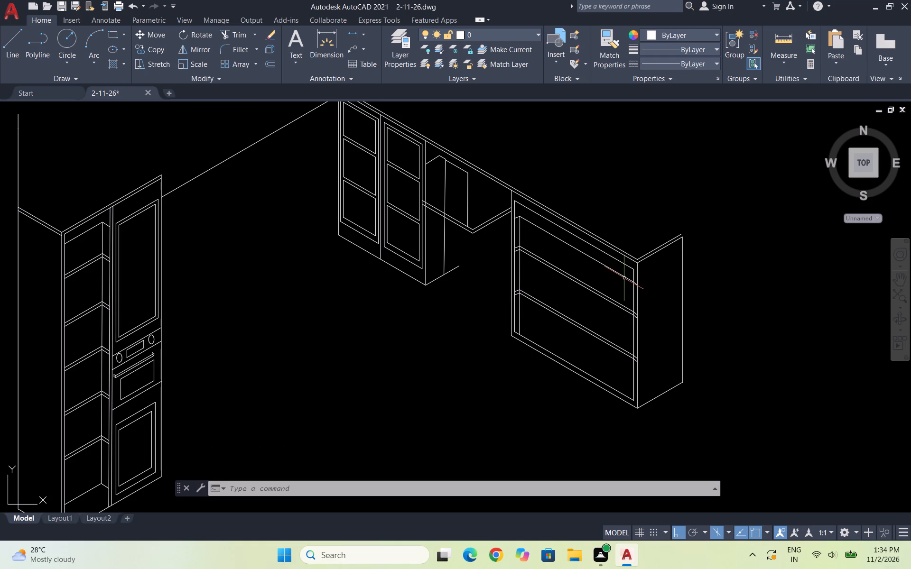
key("Escape")
key("Escape")
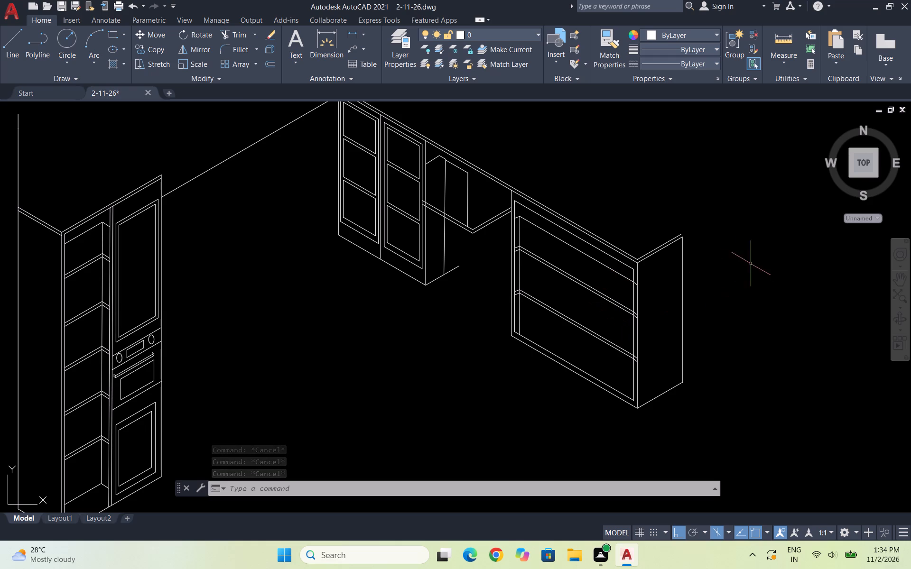
scroll(431, 166, "up", 3)
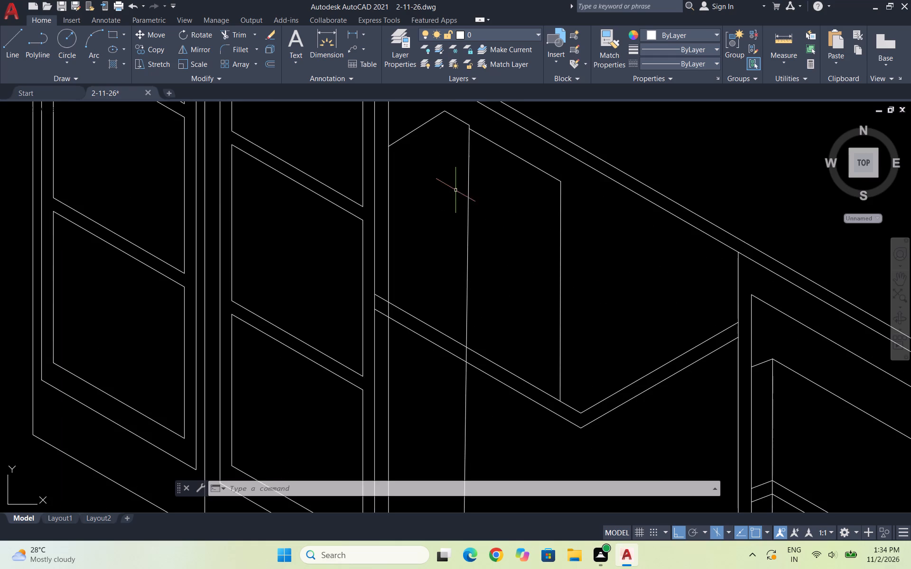
key("Escape")
key("Escape")
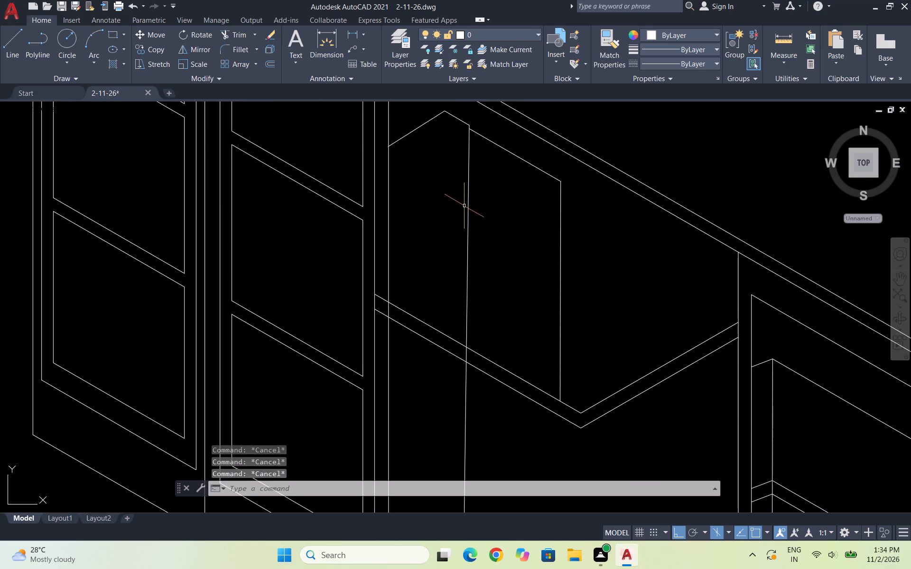
scroll(545, 148, "down", 3)
scroll(537, 252, "up", 2)
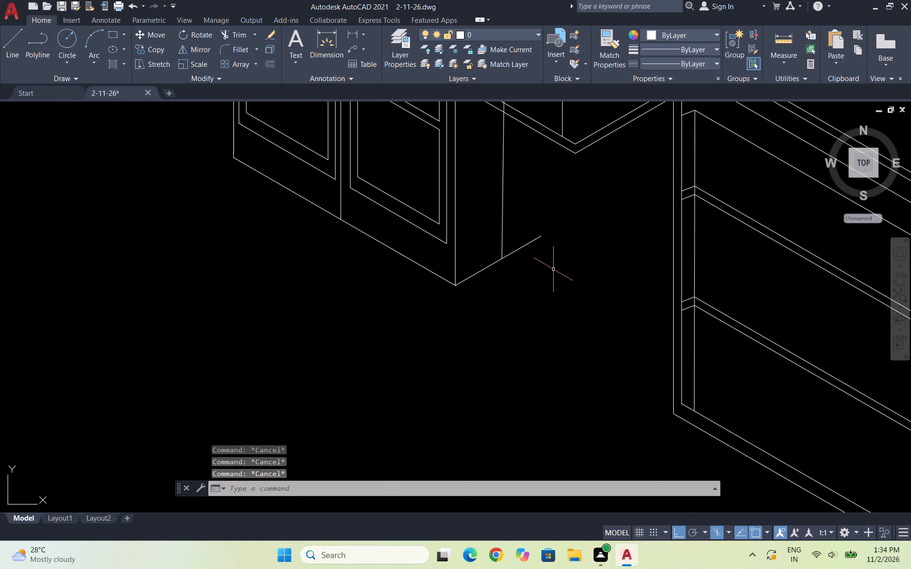
type("TR")
key("Return")
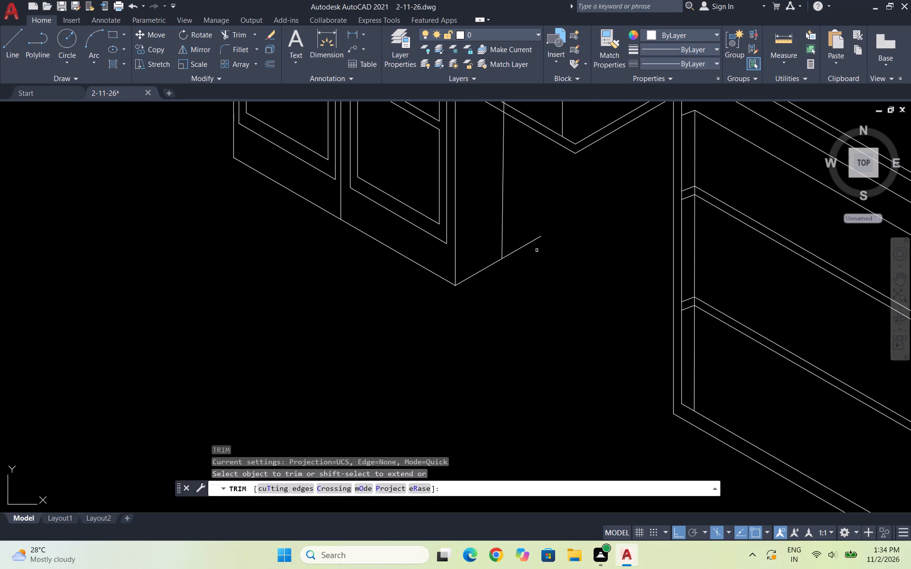
left_click(529, 241)
scroll(575, 283, "down", 2)
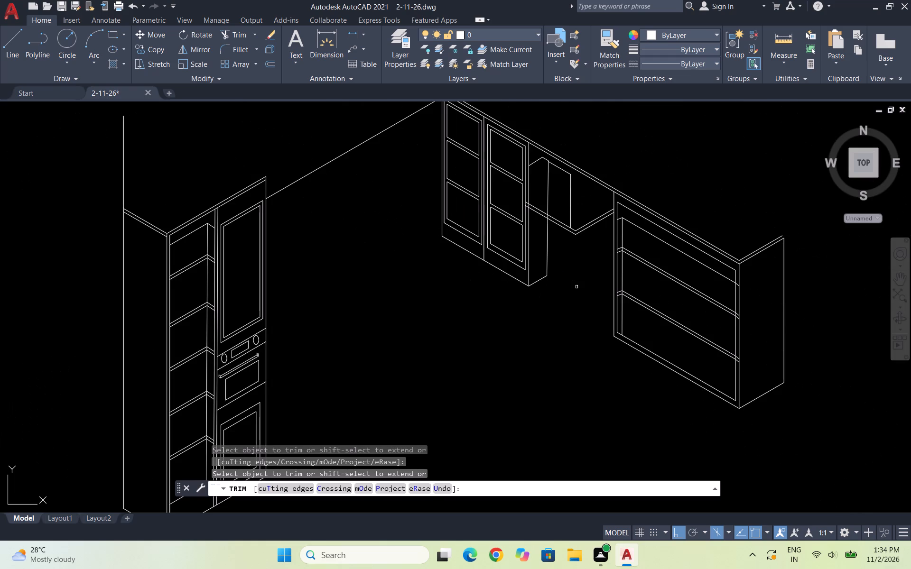
key("Escape")
key("Escape")
key("Escape")
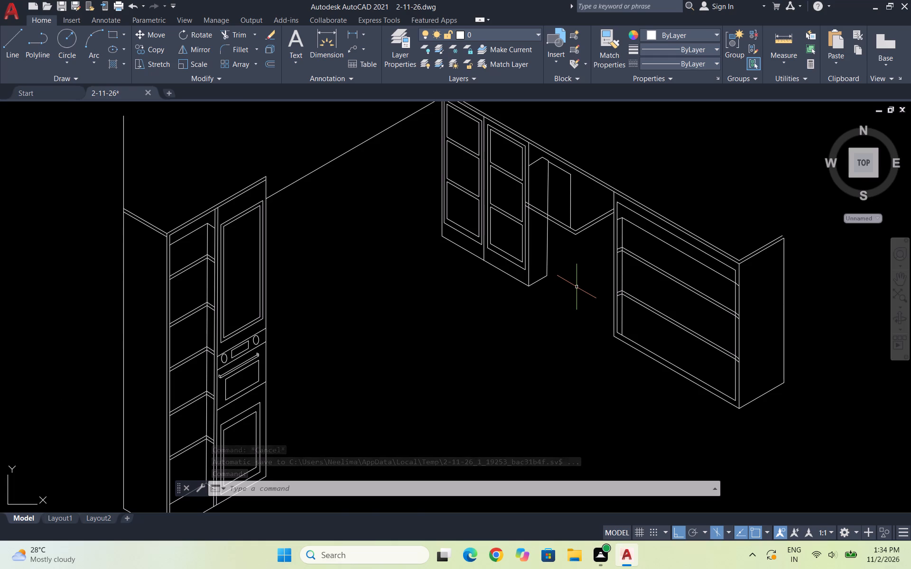
key("Escape")
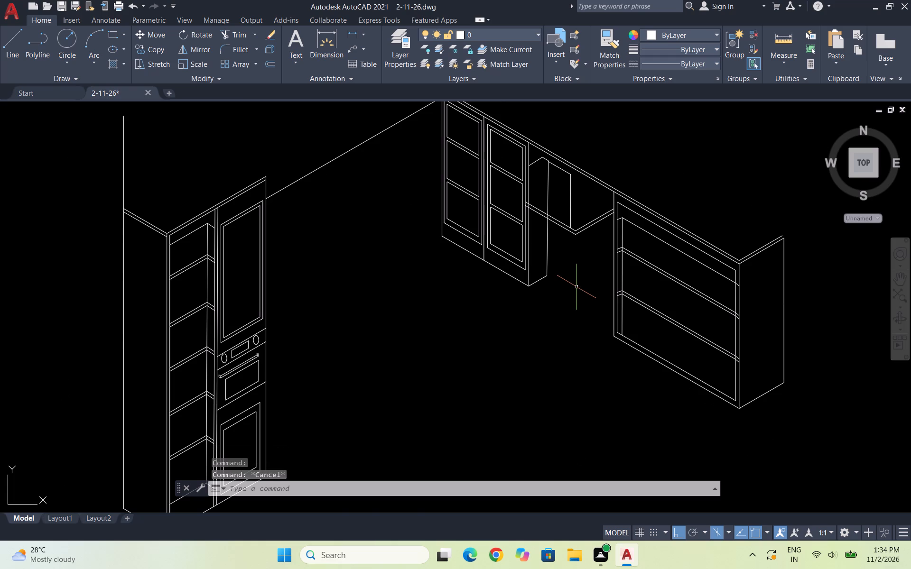
key("Escape")
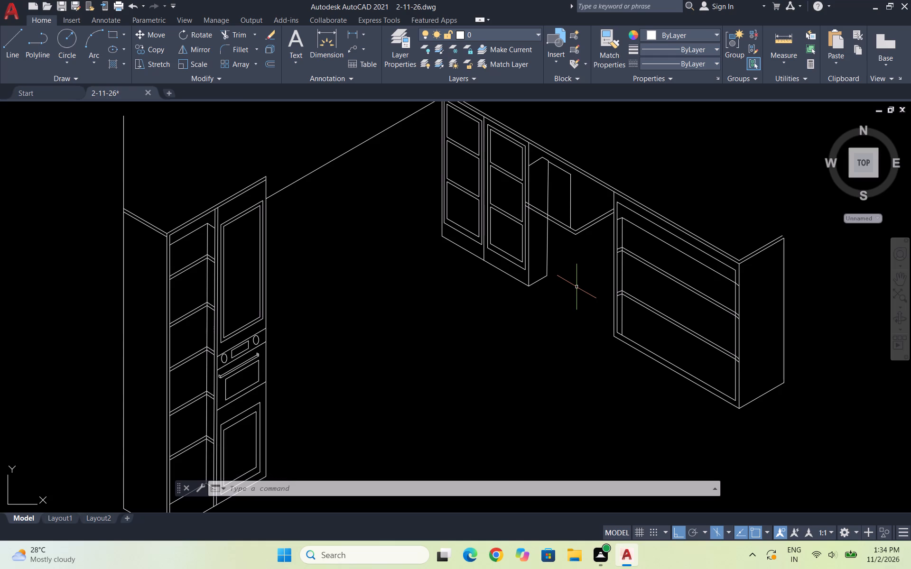
key("Escape")
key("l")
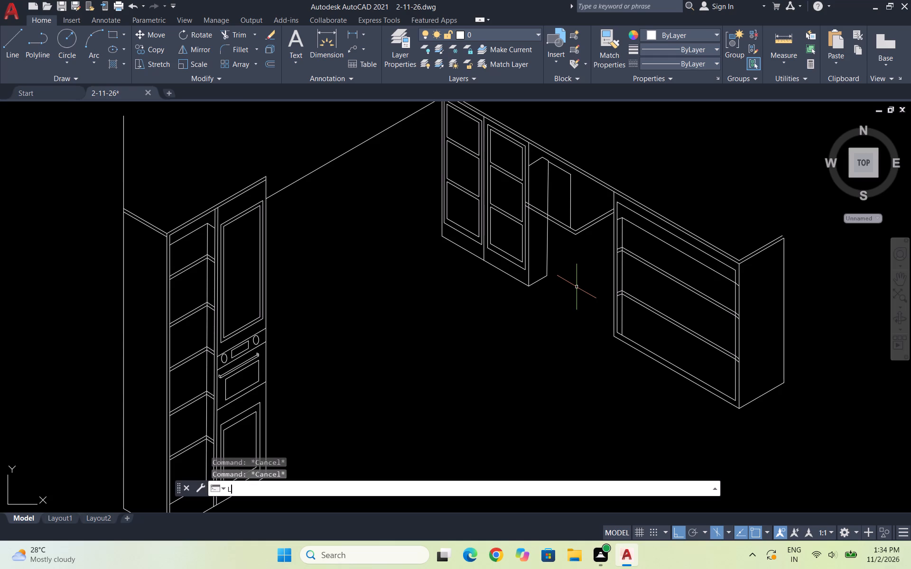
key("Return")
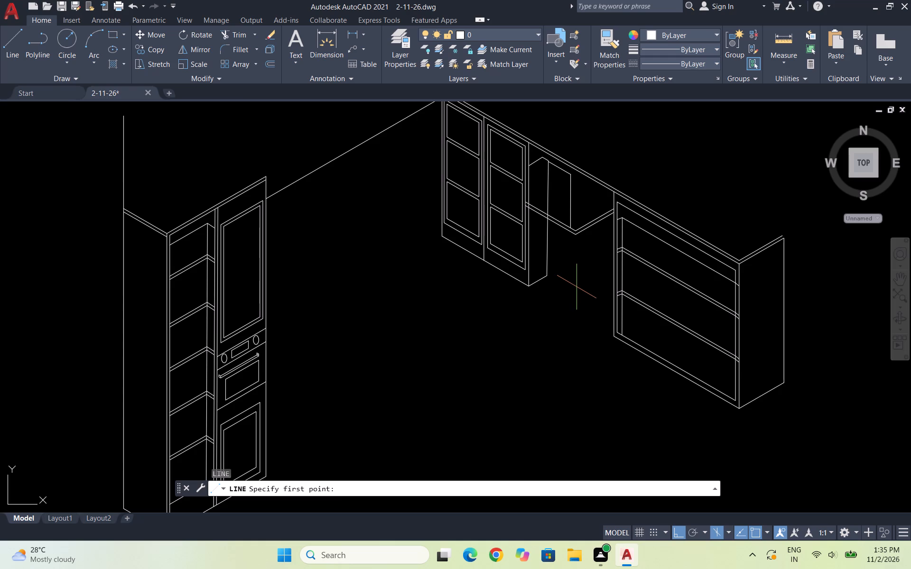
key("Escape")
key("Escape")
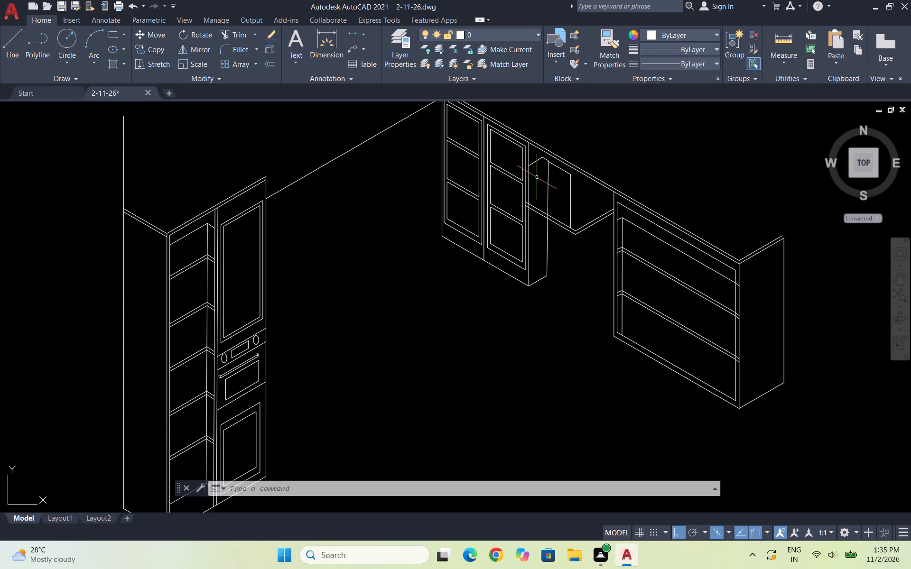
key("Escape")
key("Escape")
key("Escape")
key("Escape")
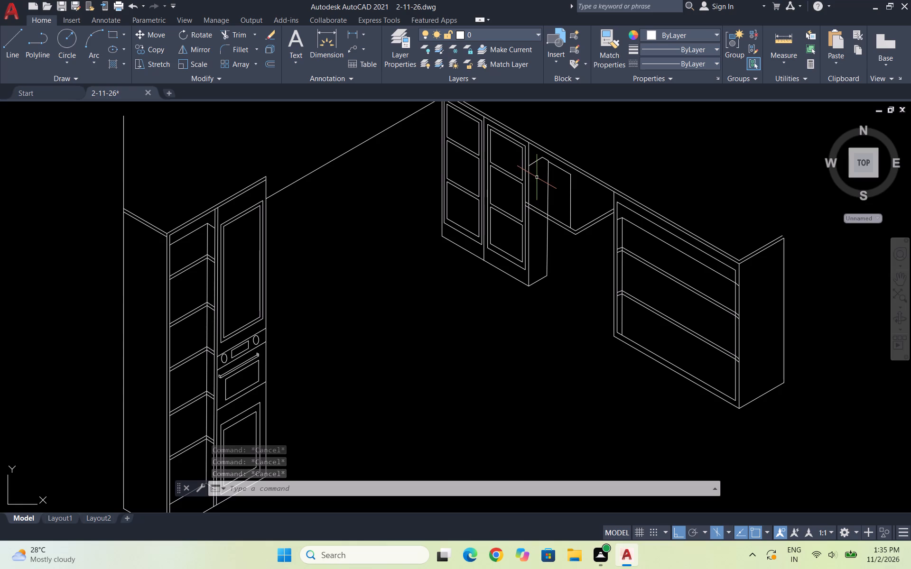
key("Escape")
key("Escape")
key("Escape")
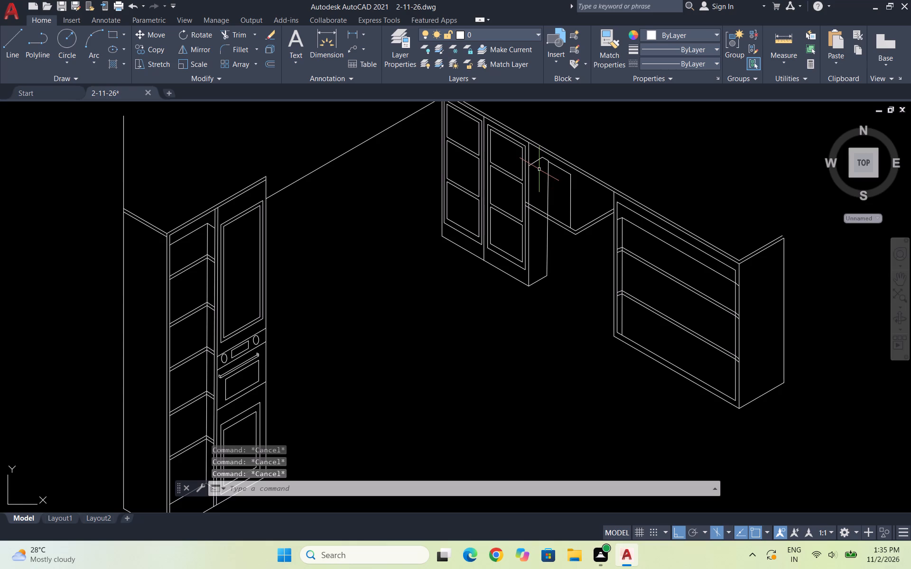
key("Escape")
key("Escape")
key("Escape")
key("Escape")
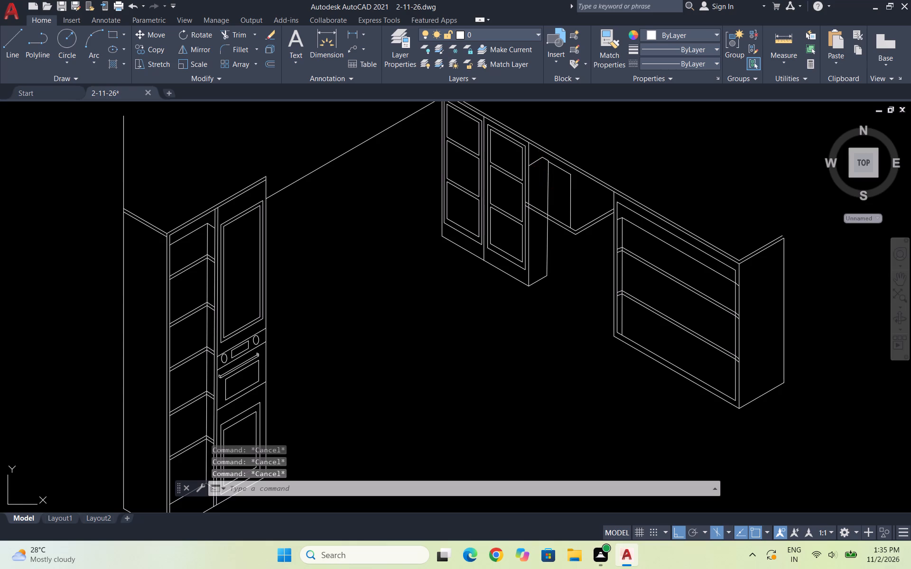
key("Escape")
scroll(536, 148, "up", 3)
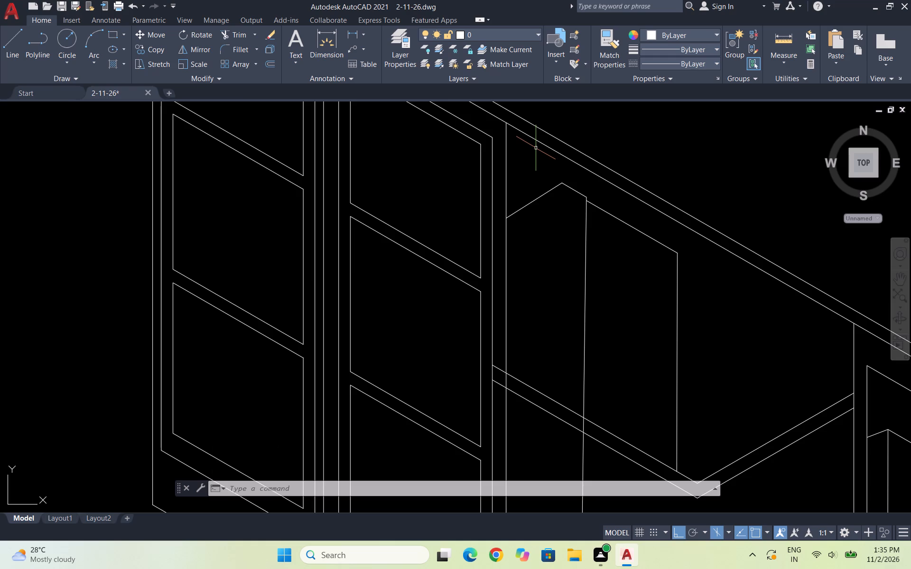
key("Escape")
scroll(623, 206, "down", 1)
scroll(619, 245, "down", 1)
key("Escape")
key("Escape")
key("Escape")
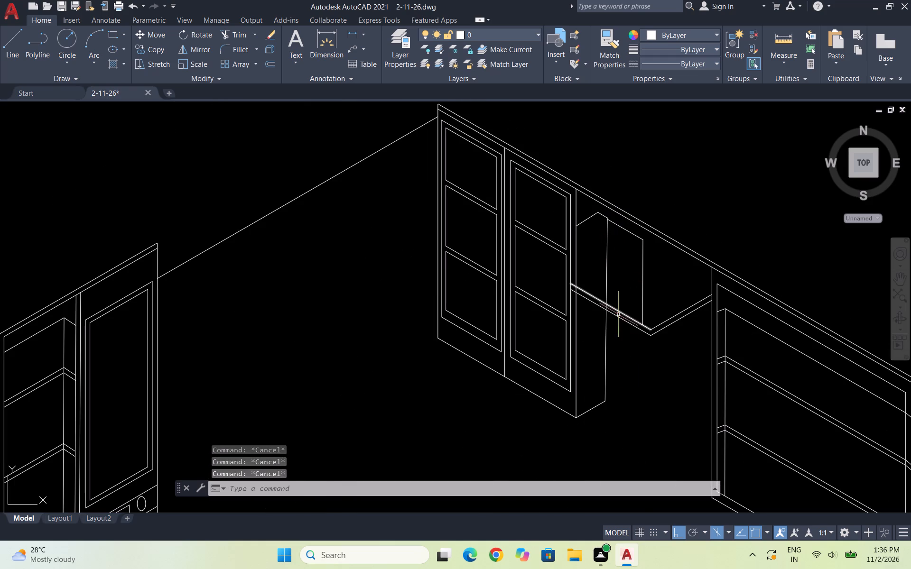
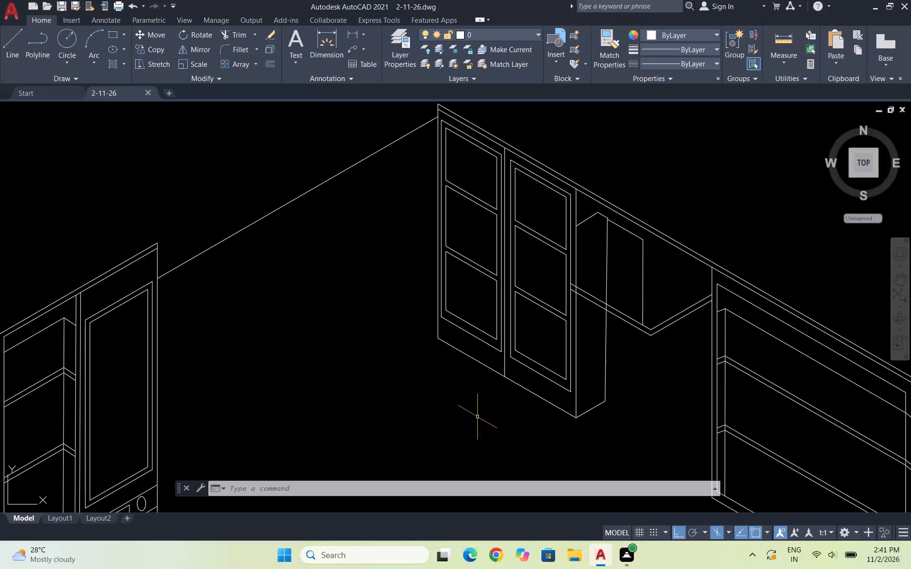
Extend the middle section's short sloping upper edge to the open-shelf cabinet's side, and its two vertical edges up to the lower cornice line.
scroll(533, 359, "down", 1)
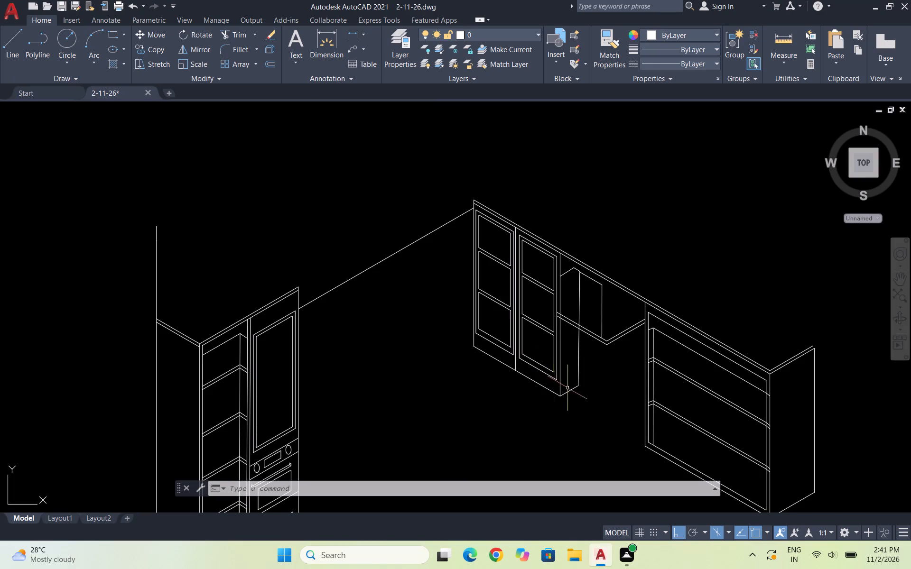
scroll(611, 330, "up", 1)
key("Escape")
key("Escape")
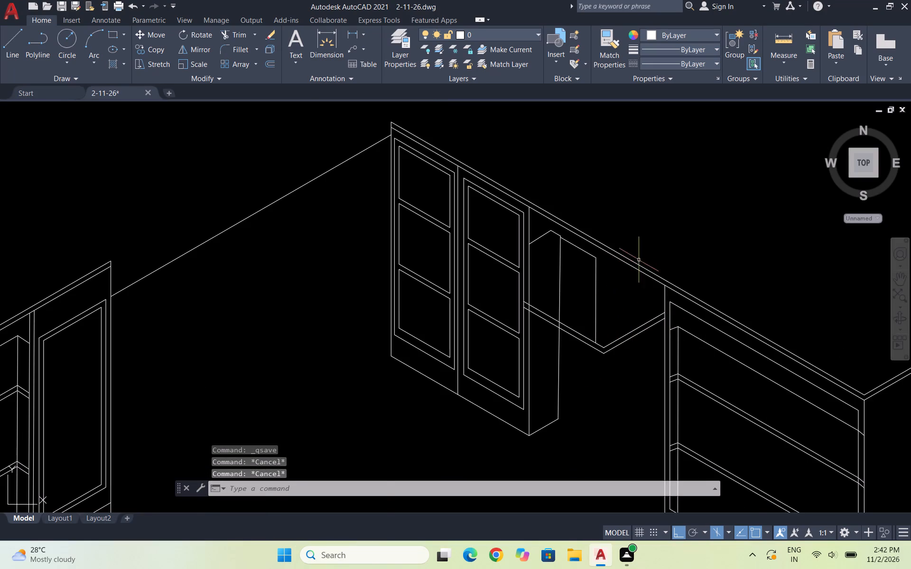
scroll(604, 269, "up", 2)
key("Escape")
key("Escape")
key("e")
key("x")
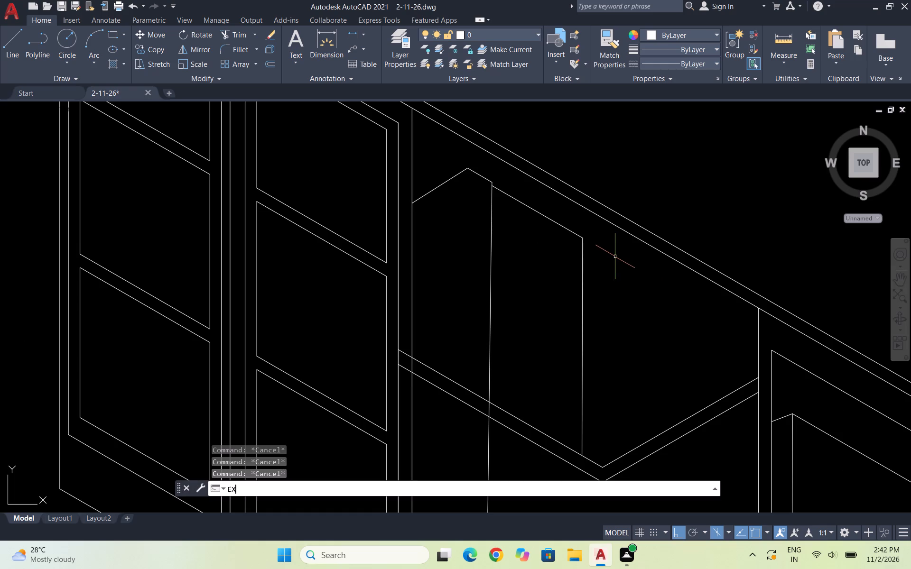
key("Return")
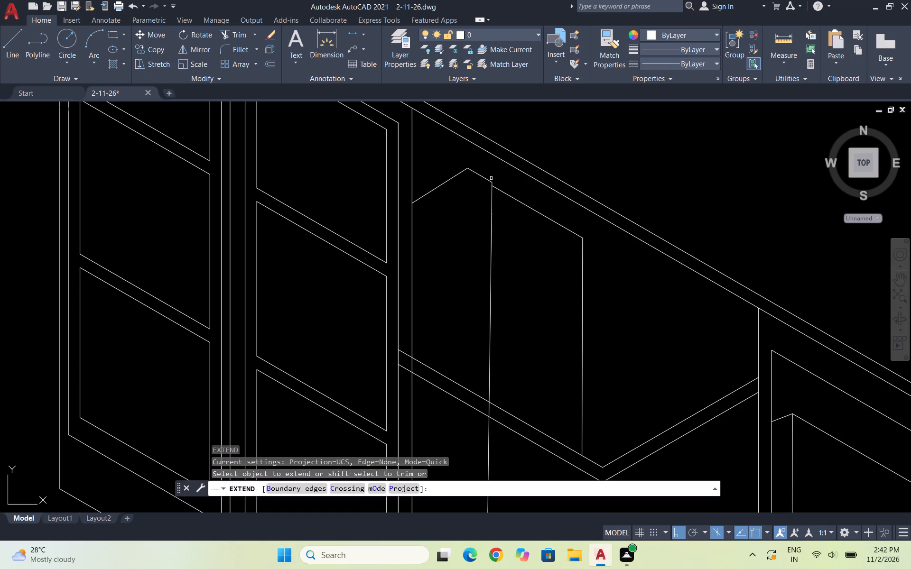
left_click(484, 179)
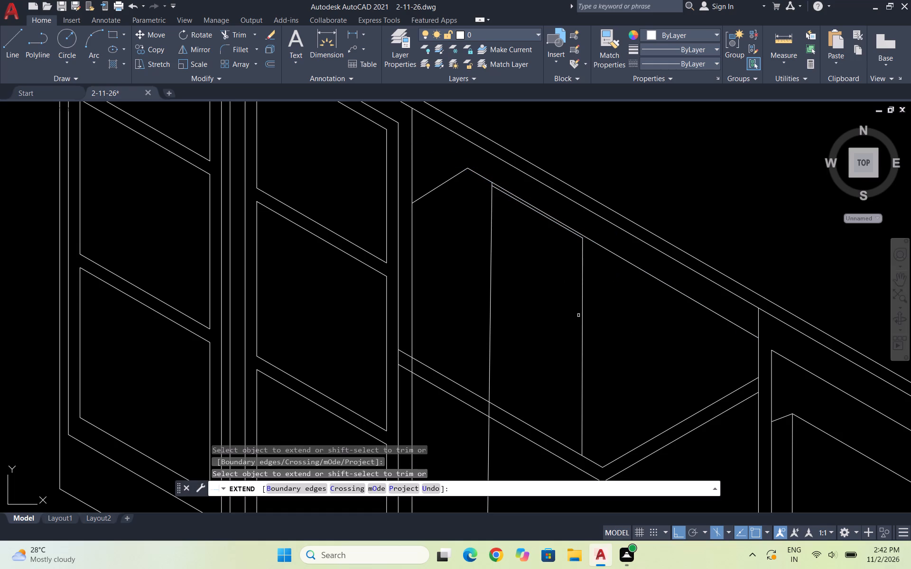
left_click(583, 264)
left_click(582, 261)
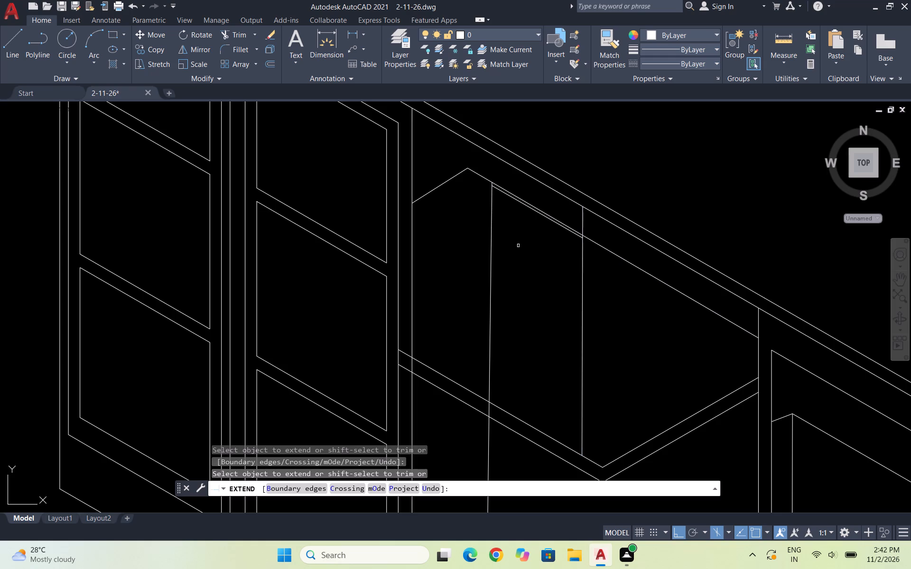
left_click(492, 222)
key("Escape")
key("Escape")
Draw a short diagonal line from the middle section's upper corner to the lower cornice line.
key("l")
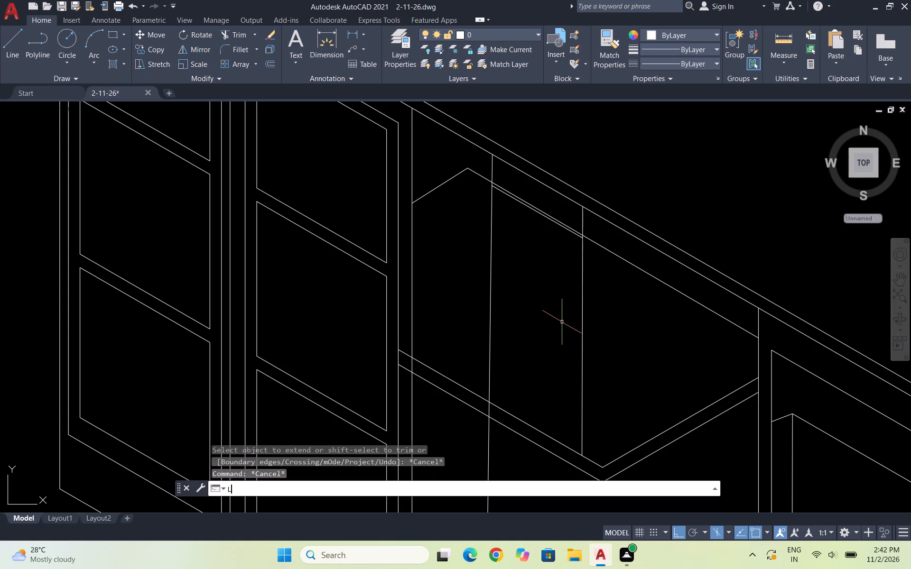
key("Return")
scroll(607, 224, "up", 3)
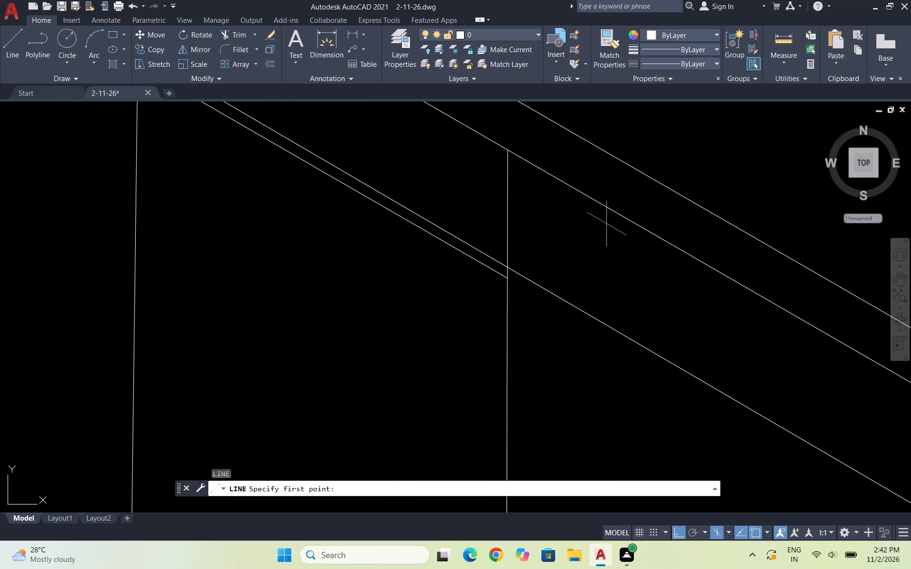
left_click(507, 277)
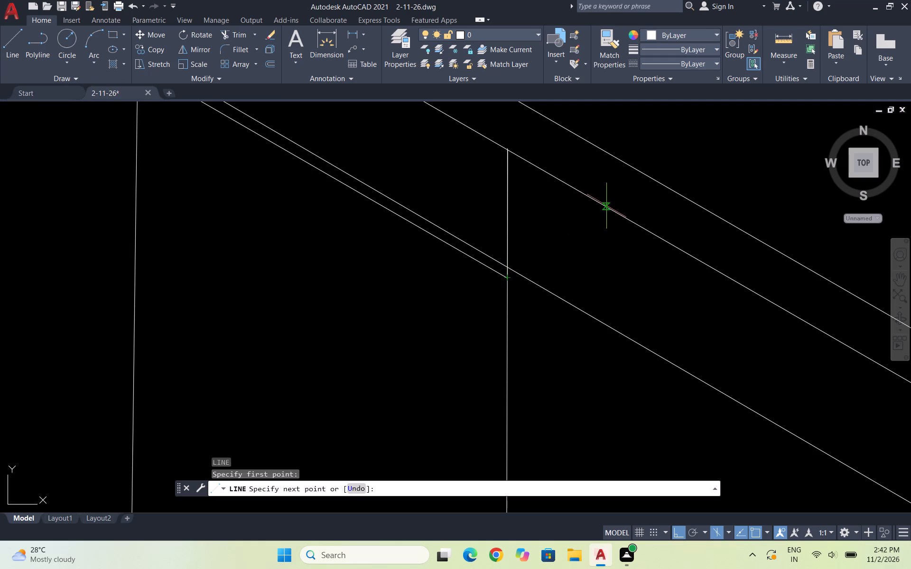
left_click(606, 206)
key("Escape")
Copy the middle section's vertical edge from its upper corner to the short diagonal's end on the cornice line.
scroll(606, 205, "down", 4)
scroll(591, 254, "up", 1)
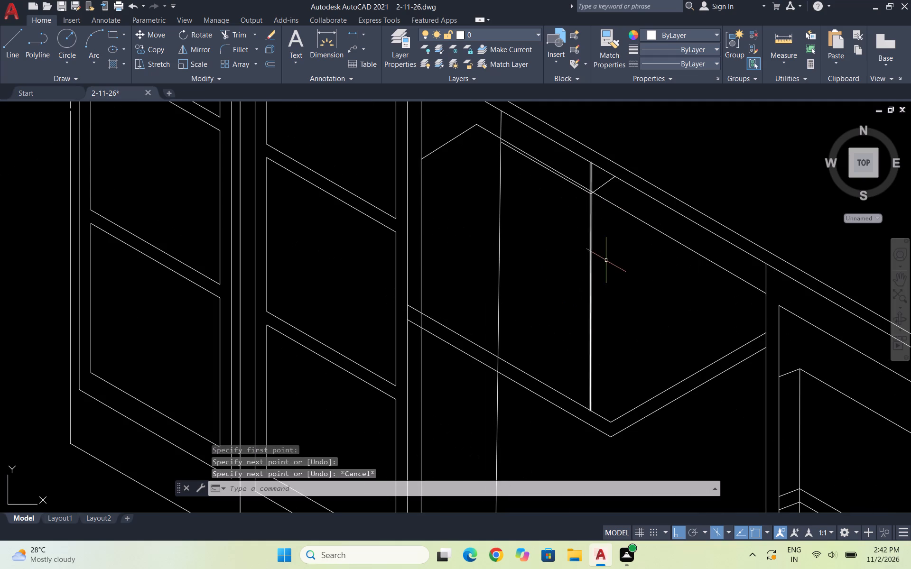
left_click(606, 260)
left_click(560, 264)
type("CO")
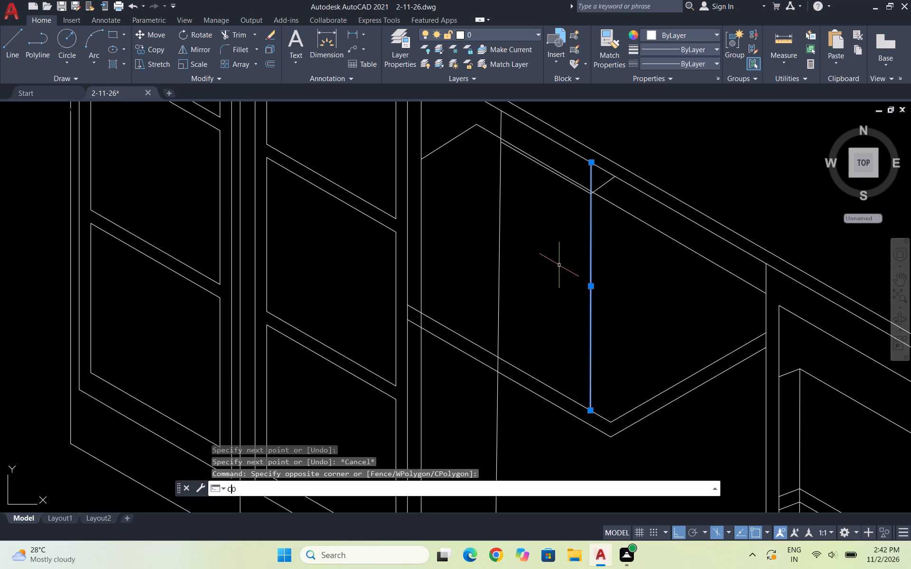
key("Return")
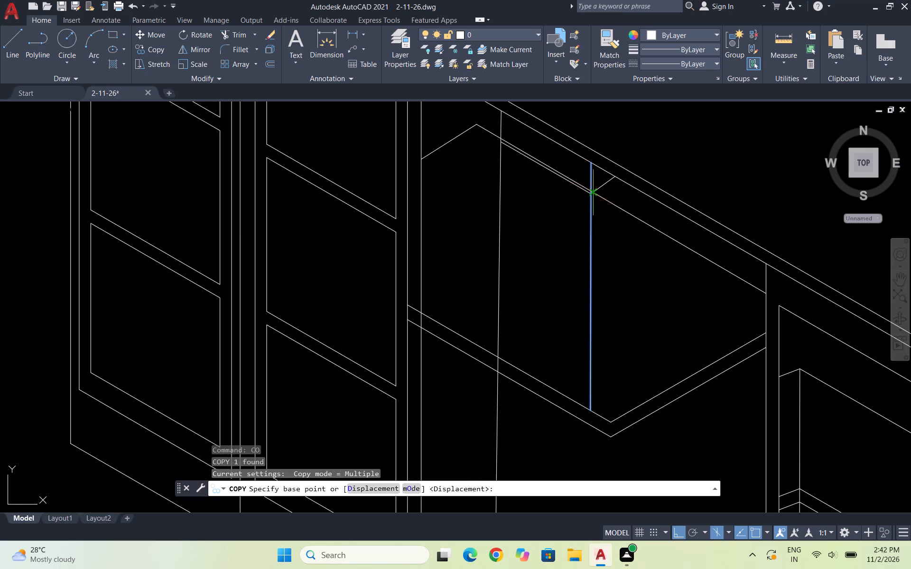
scroll(601, 184, "up", 4)
left_click(531, 246)
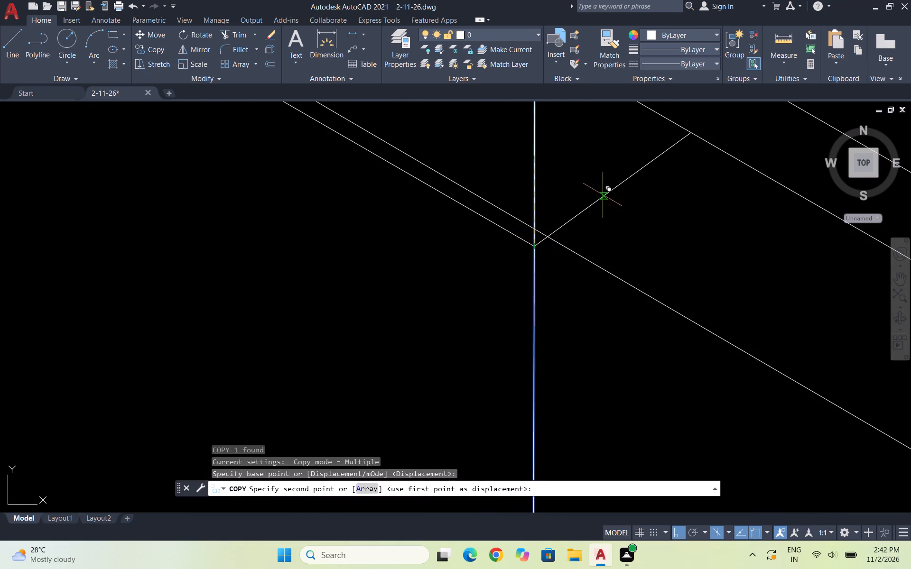
left_click(688, 131)
key("Escape")
scroll(557, 289, "down", 4)
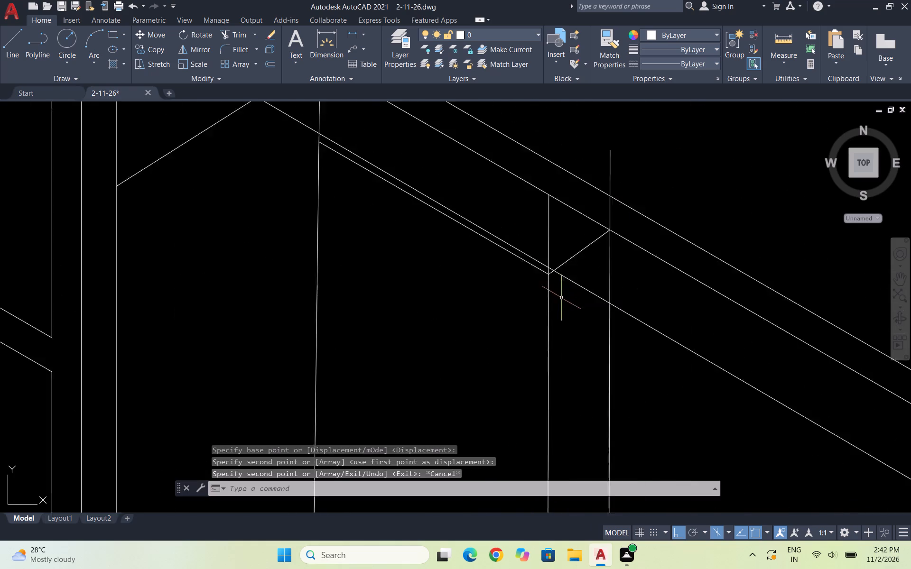
key("Escape")
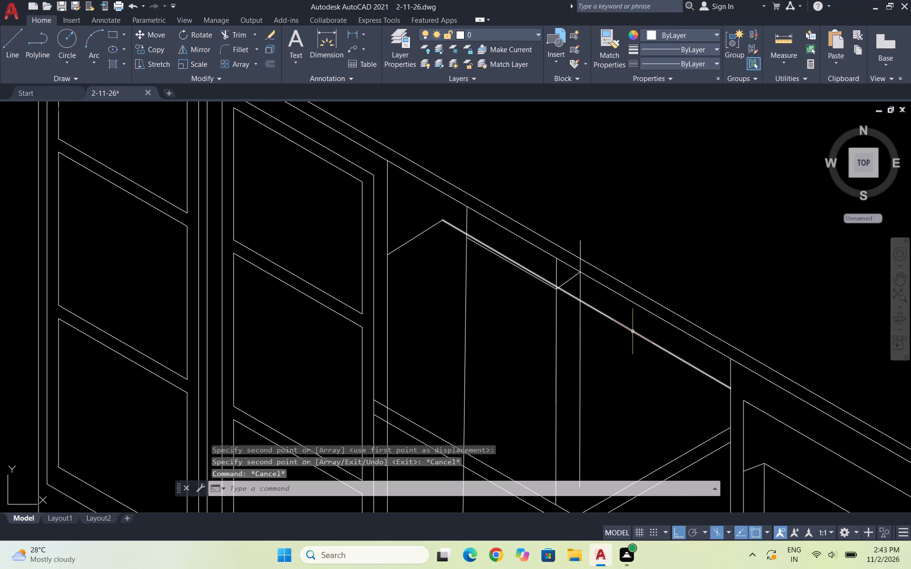
Trim the copied vertical edge above the short diagonal's end and the original vertical edge above the sloping line.
type("TR")
key("Return")
scroll(576, 199, "up", 4)
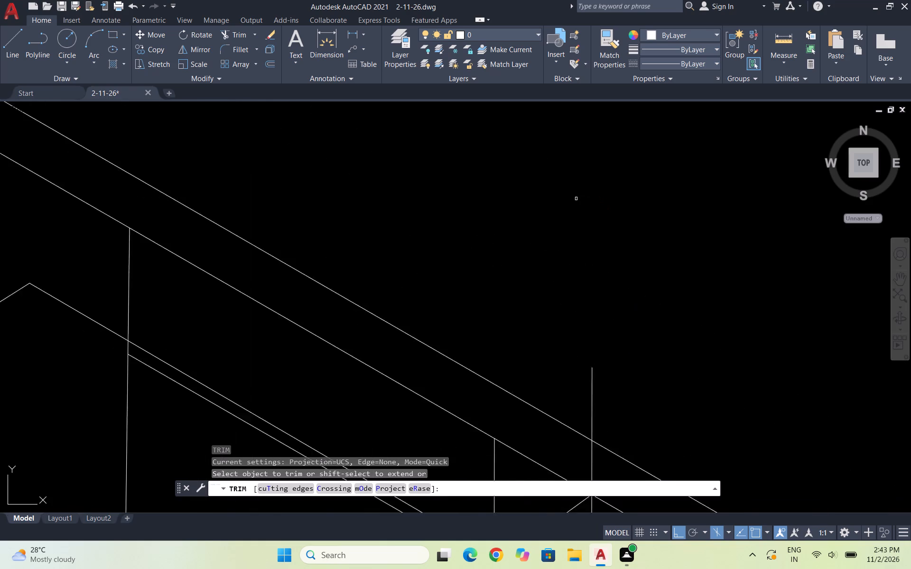
scroll(560, 148, "down", 5)
left_click(567, 171)
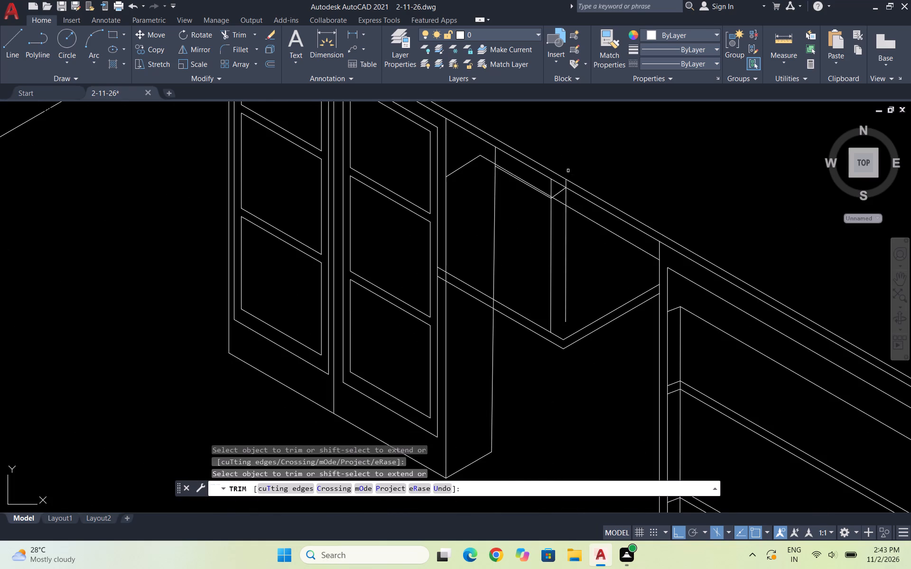
scroll(566, 177, "up", 3)
left_click(568, 202)
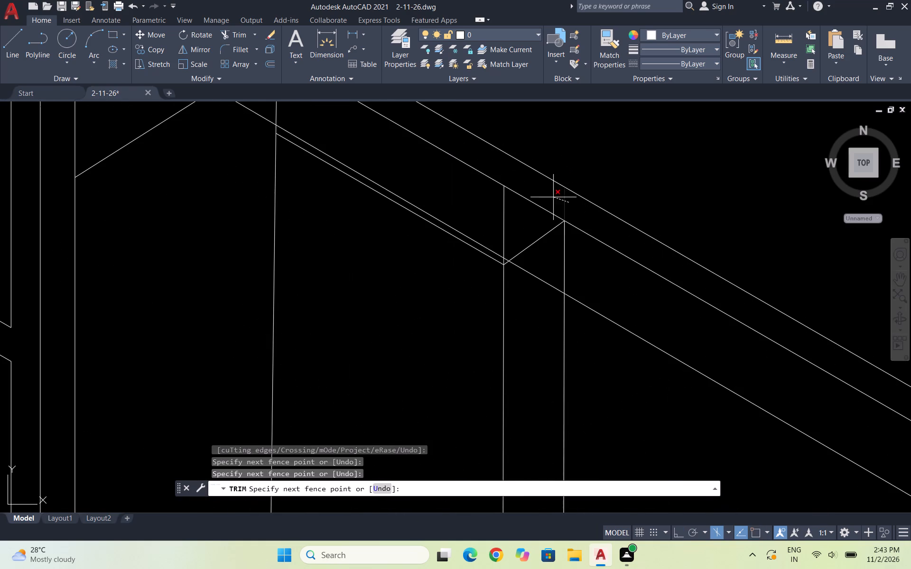
left_click(553, 197)
left_click(509, 212)
left_click(476, 213)
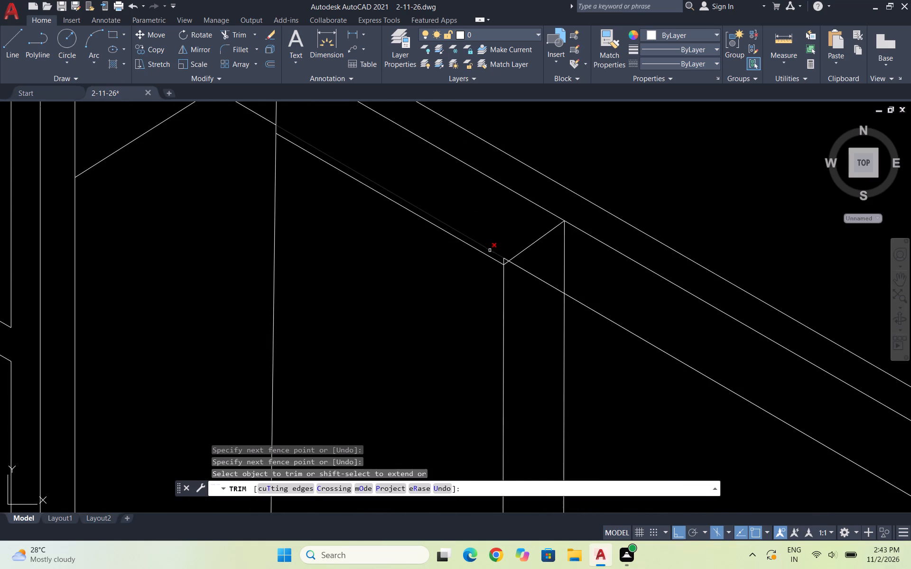
Trim the duplicate sloping line between the middle section's two verticals and the leftover stub at the upper corner.
left_click(501, 255)
left_click(504, 258)
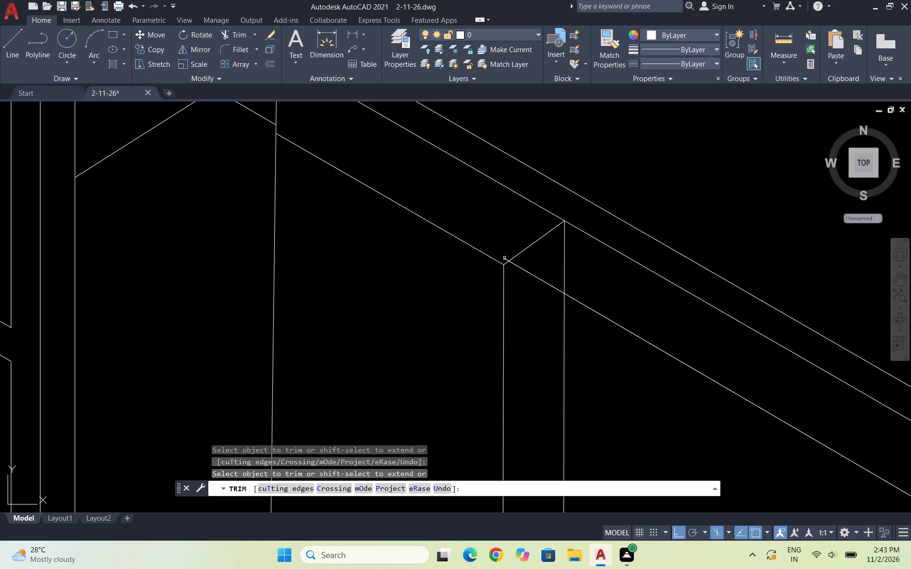
left_click(504, 259)
Extend the copied vertical edge down to the inner bottom corner of the middle section.
scroll(516, 219, "down", 2)
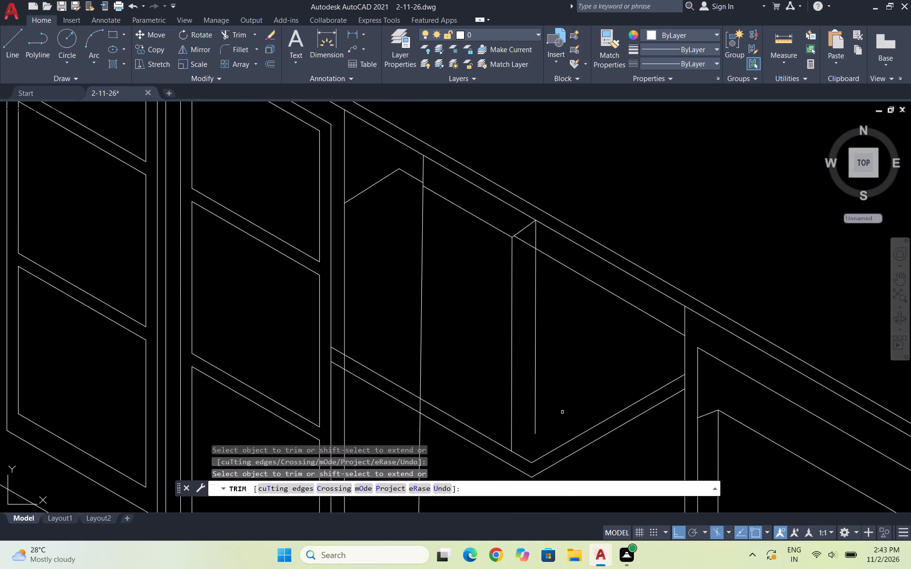
left_click(535, 421, "shift")
Trim the two-door wall cabinet's rear vertical edge above the short sloping upper edge.
left_click(425, 170)
key("Escape")
key("Escape")
key("Escape")
Copy the short diagonal line from the middle section's upper corner to where its sloping edge meets the two-door cabinet's rear vertical.
scroll(510, 218, "up", 1)
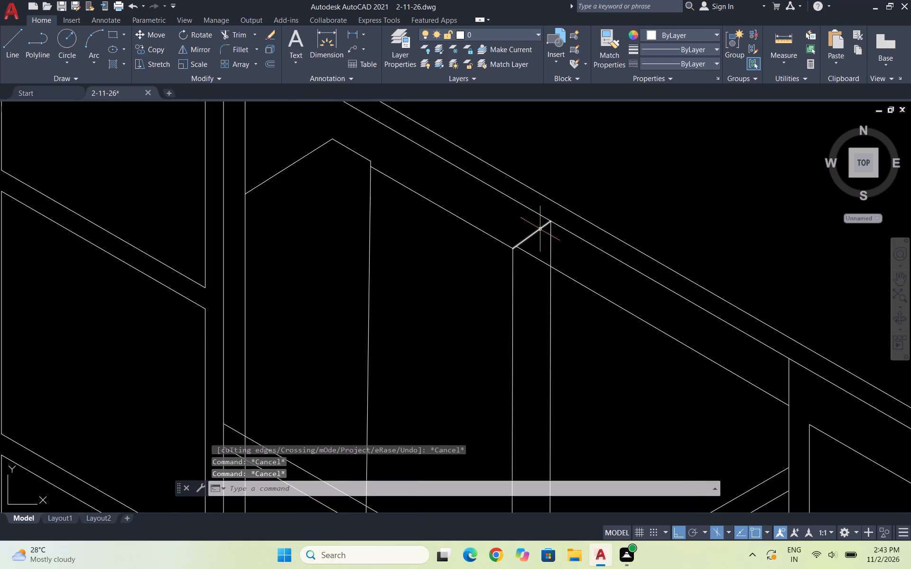
left_click(541, 229)
type("CO")
key("Return")
scroll(508, 245, "up", 3)
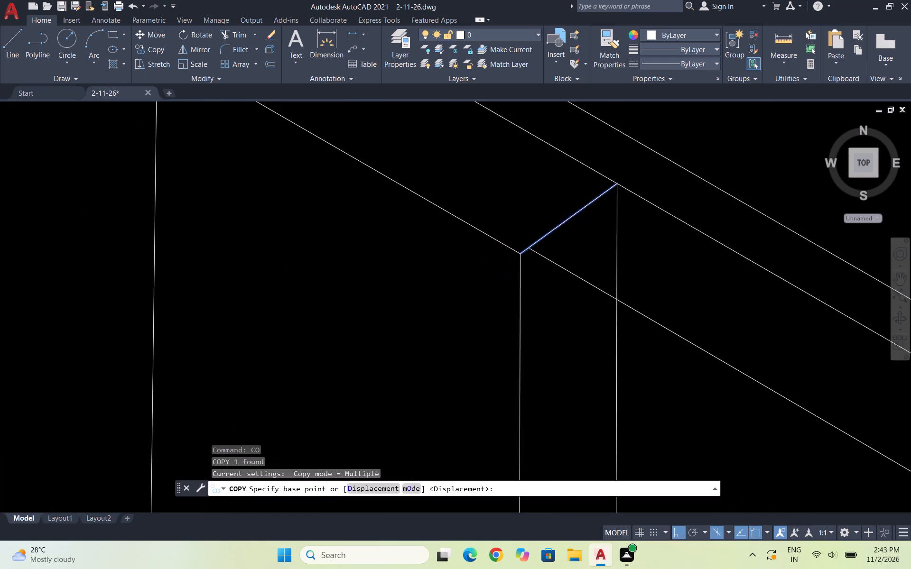
left_click(526, 261)
scroll(527, 262, "down", 5)
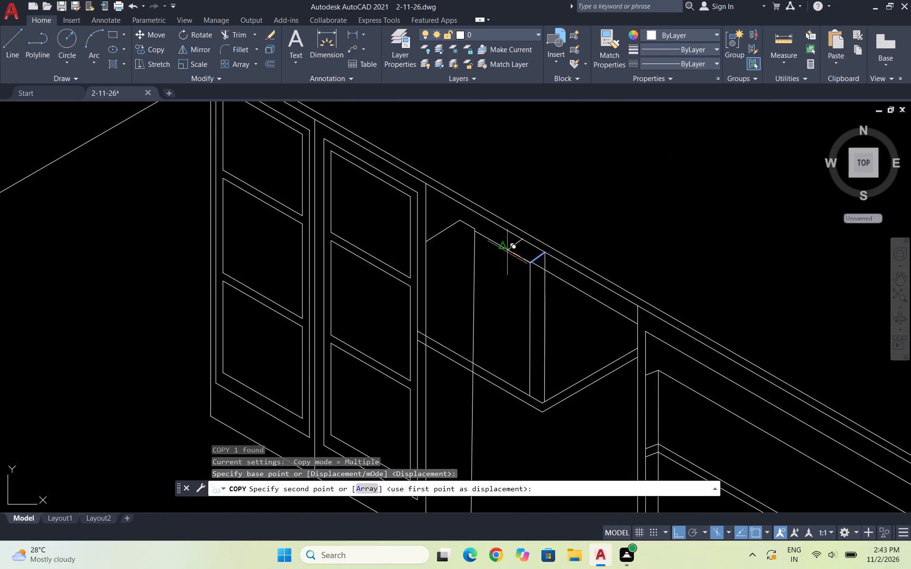
scroll(476, 232, "up", 4)
left_click(471, 225)
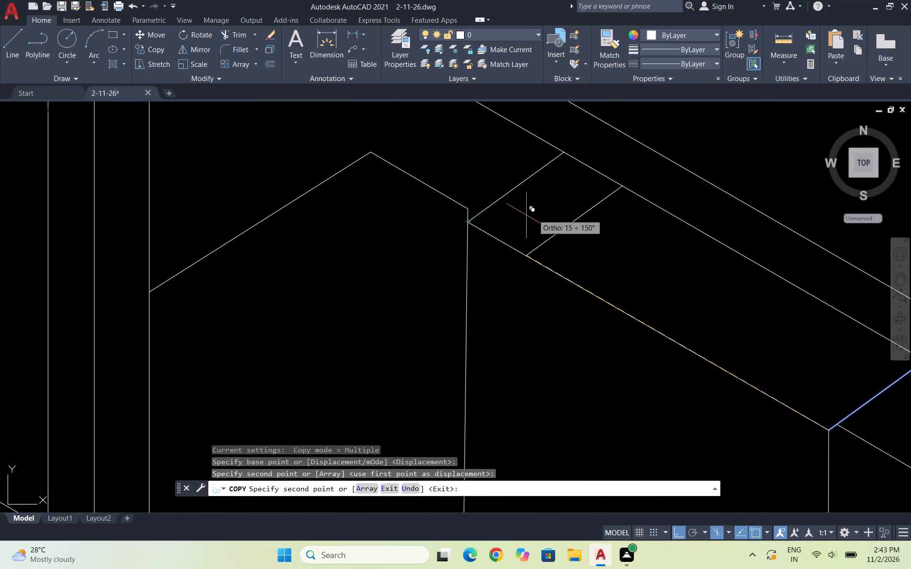
key("Escape")
scroll(495, 218, "down", 4)
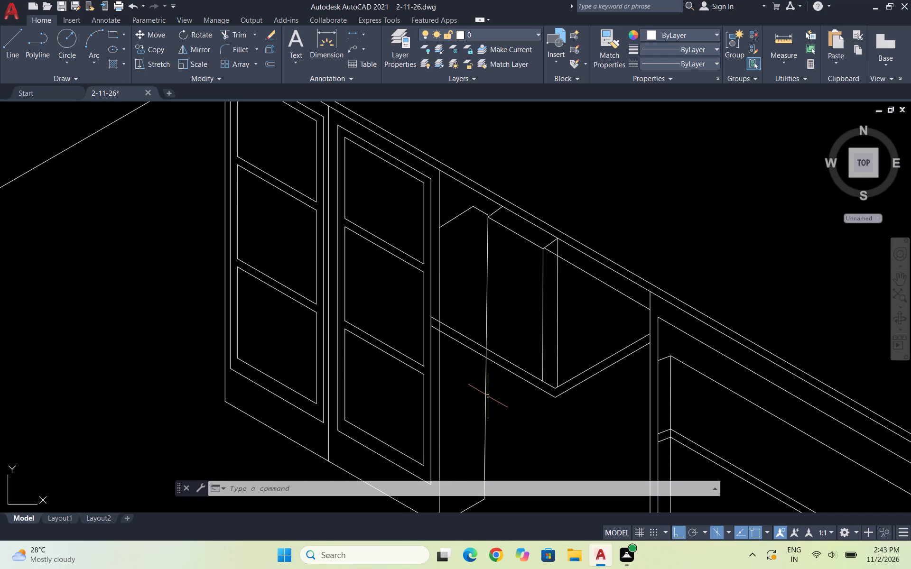
key("Escape")
Copy the two-door wall cabinet's rear vertical edge from its upper end to the peak where the two short sloping top edges meet.
key("Escape")
scroll(495, 259, "up", 2)
left_click(495, 259)
left_click(472, 245)
scroll(459, 265, "down", 2)
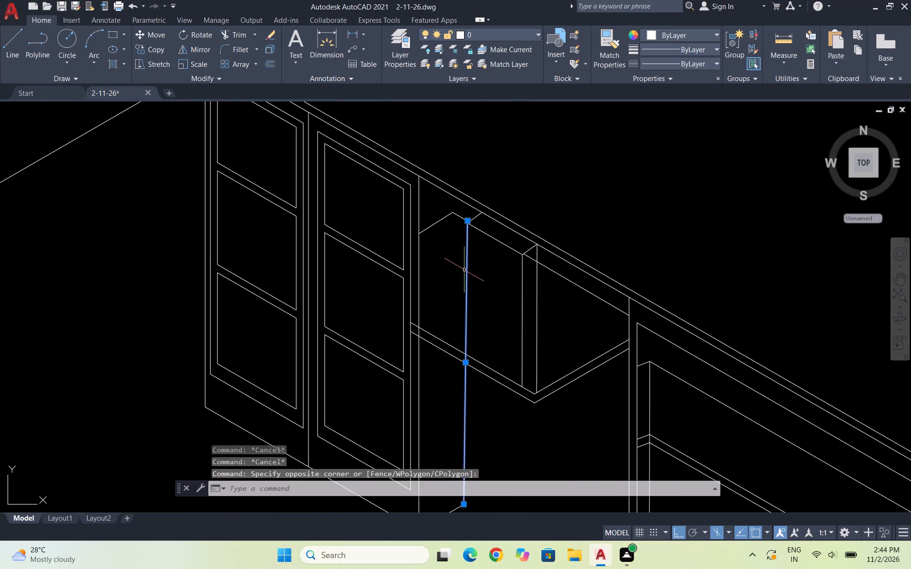
type("CO")
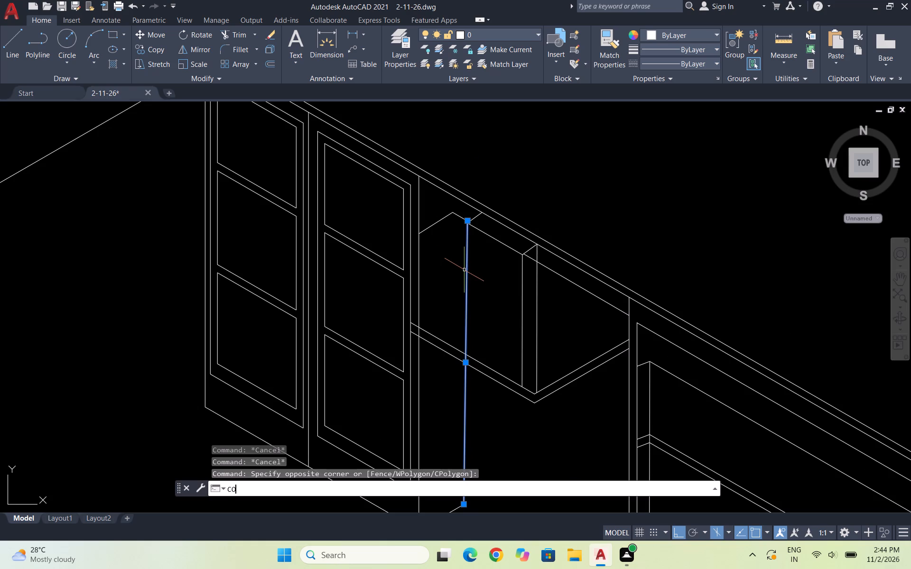
key("Return")
scroll(466, 234, "up", 2)
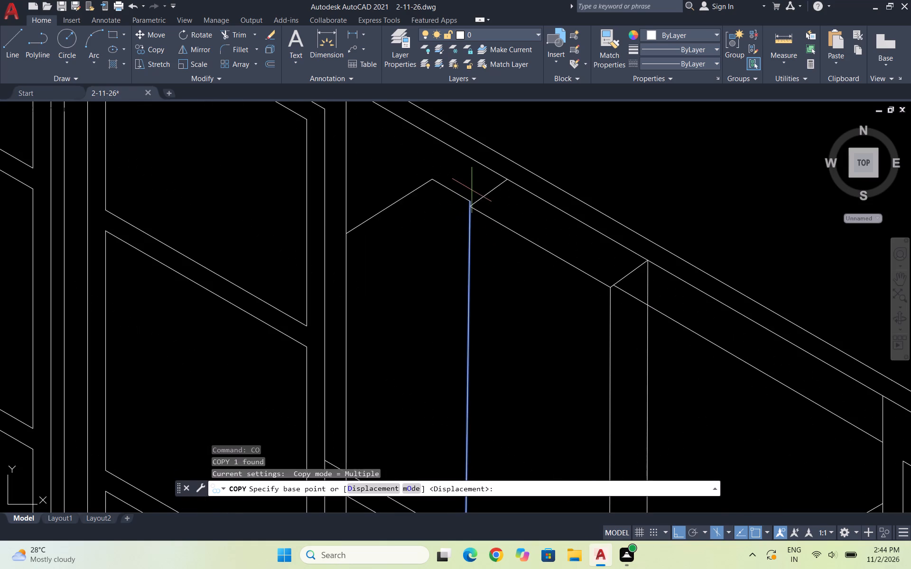
scroll(472, 193, "up", 1)
left_click(469, 205)
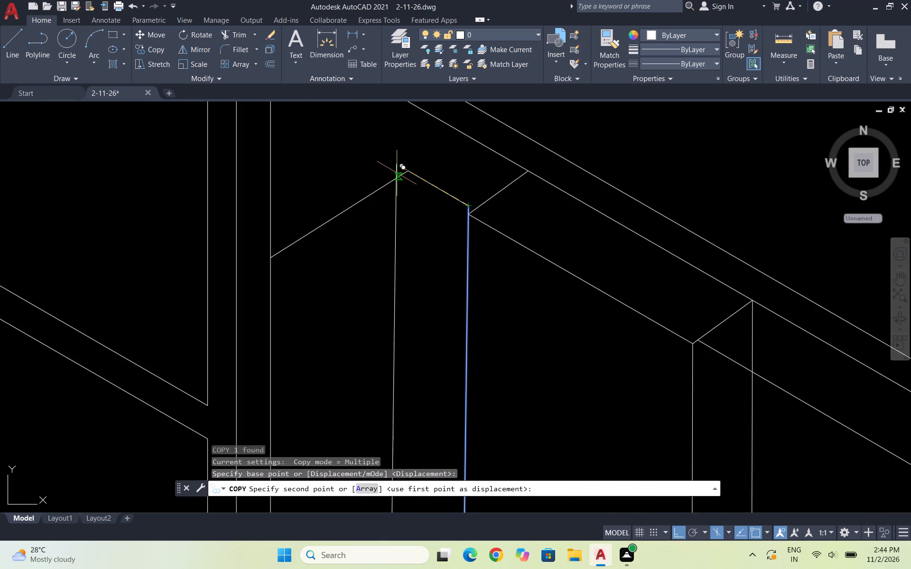
left_click(408, 172)
scroll(445, 160, "down", 3)
key("Escape")
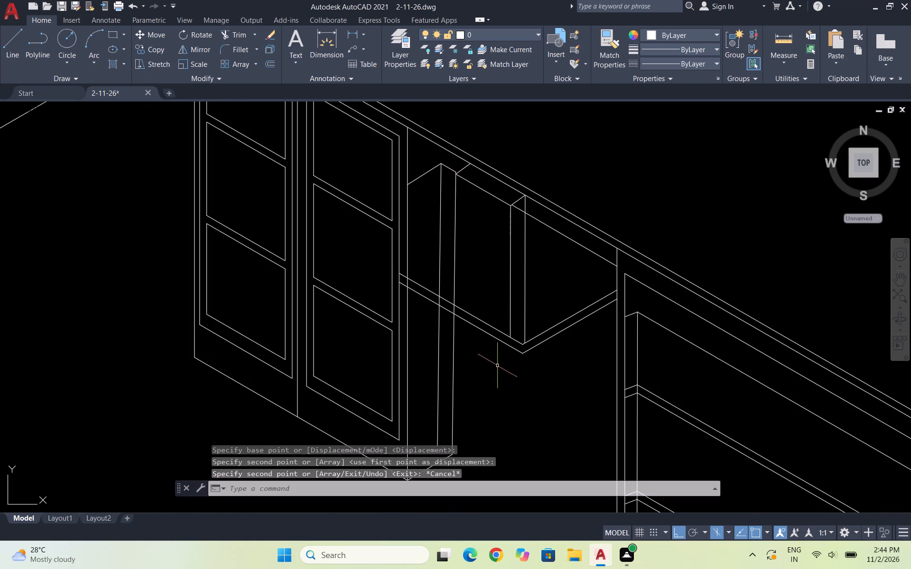
Extend the copied vertical edge down to the short sloping bottom edge of the two-door wall cabinet.
scroll(486, 351, "down", 1)
scroll(471, 418, "up", 1)
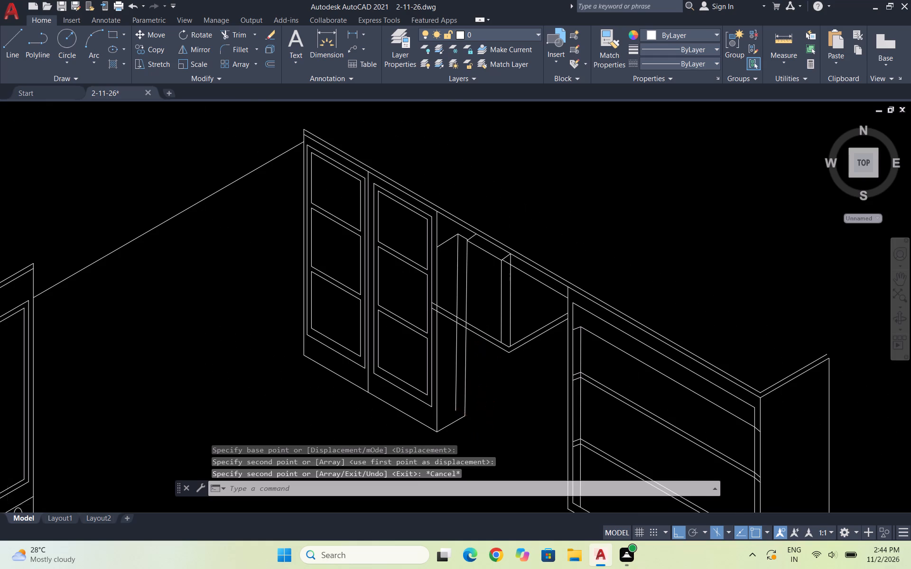
scroll(463, 425, "up", 1)
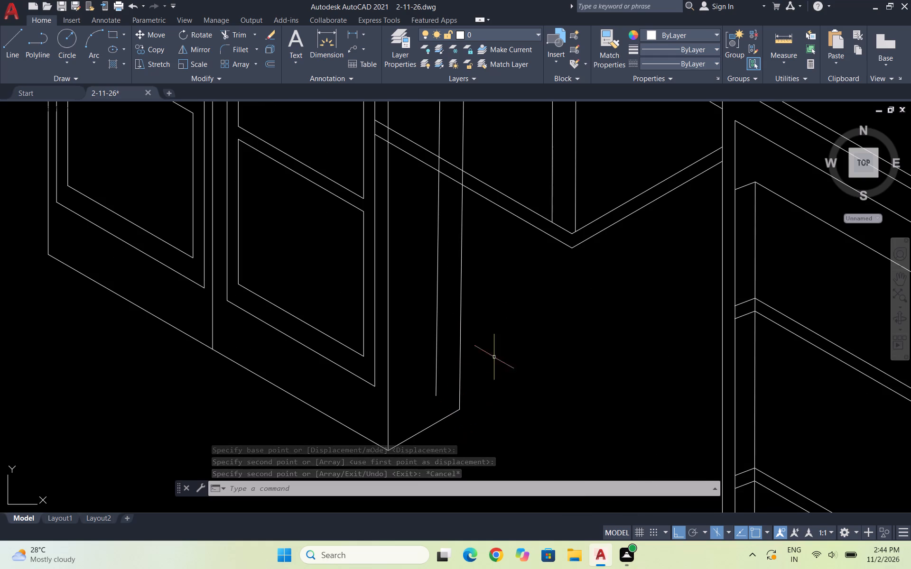
type("EX")
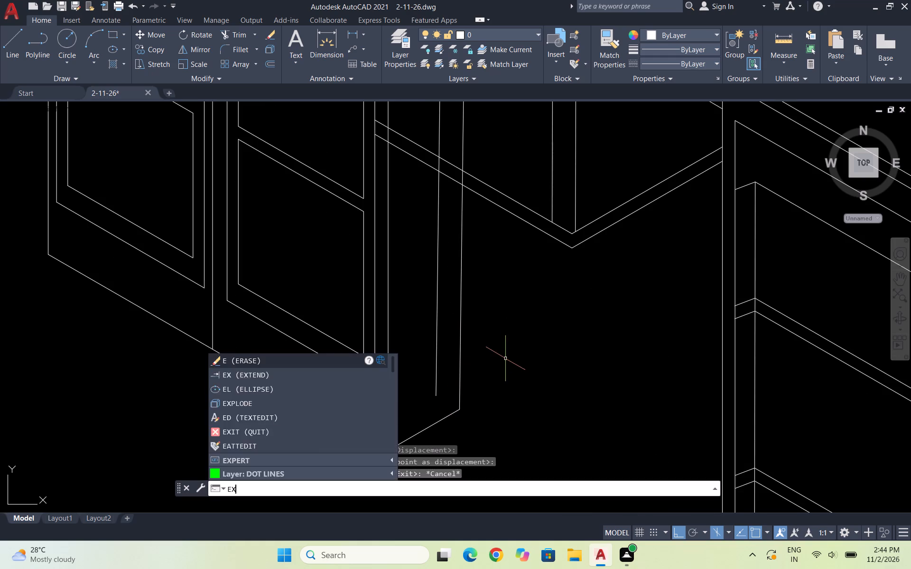
key("Return")
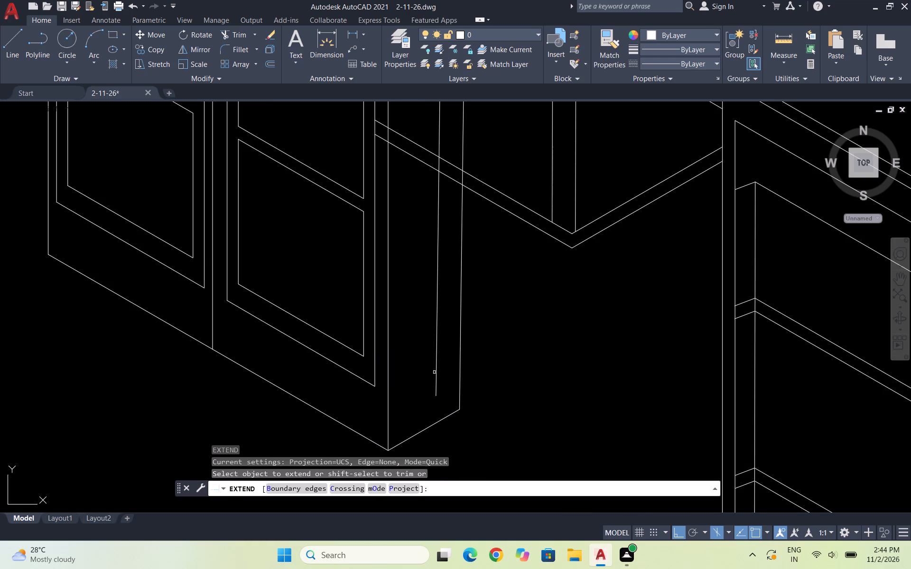
left_click(436, 376)
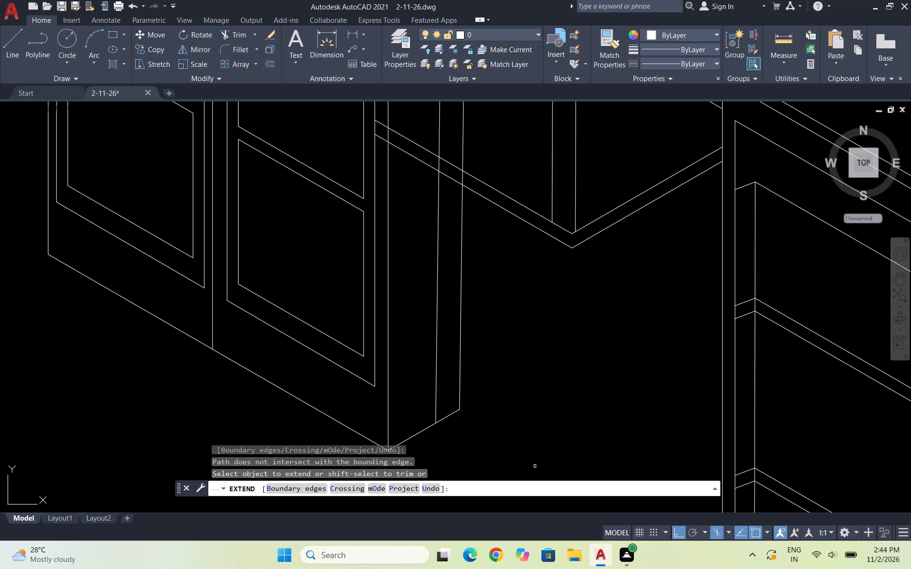
Trim the original rear vertical below the middle section's lower edge and the bottom edge's stub beyond the copied vertical.
left_click(462, 426, "shift")
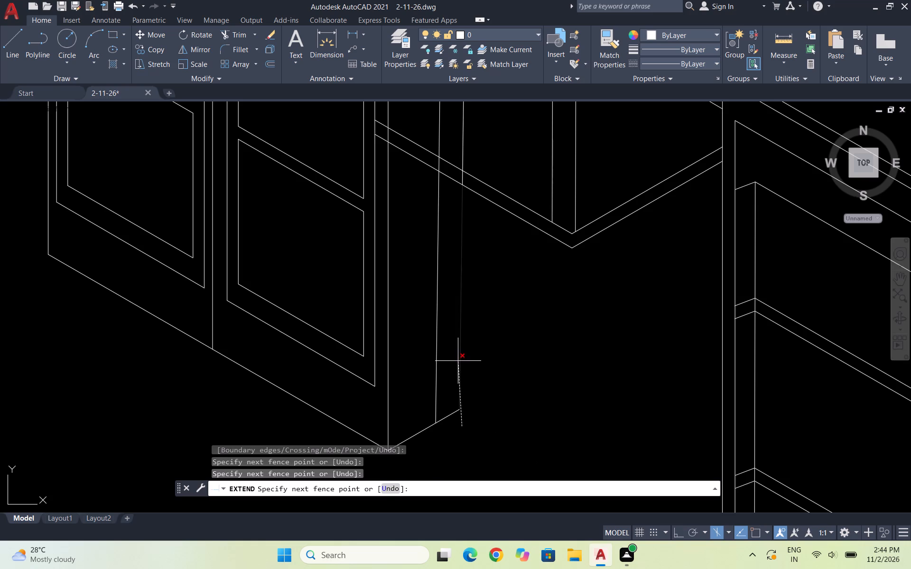
left_click(458, 360, "shift")
left_click_drag(452, 390, 457, 436, "shift")
scroll(481, 377, "down", 3)
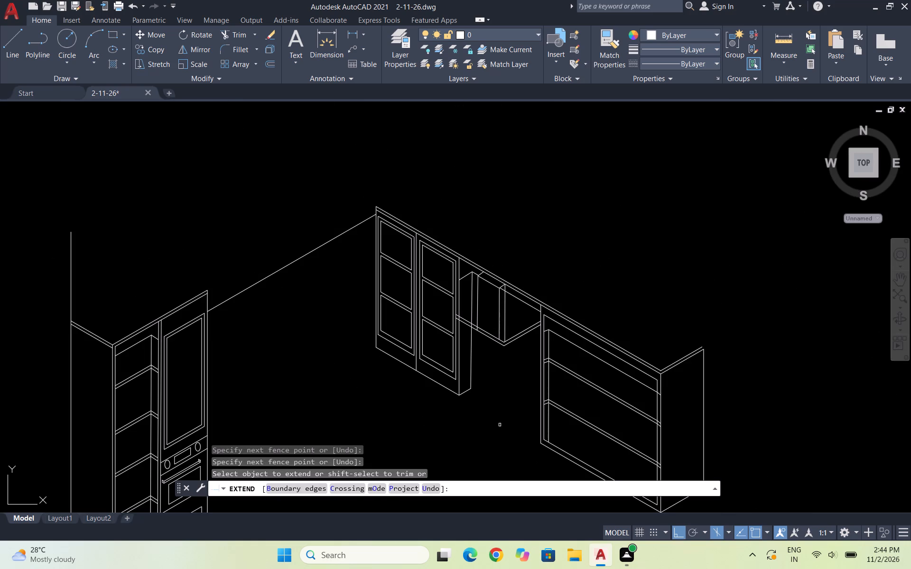
Extend the short sloping top edge to the middle section's diagonal and trim the vertical stub above that corner.
scroll(472, 283, "up", 3)
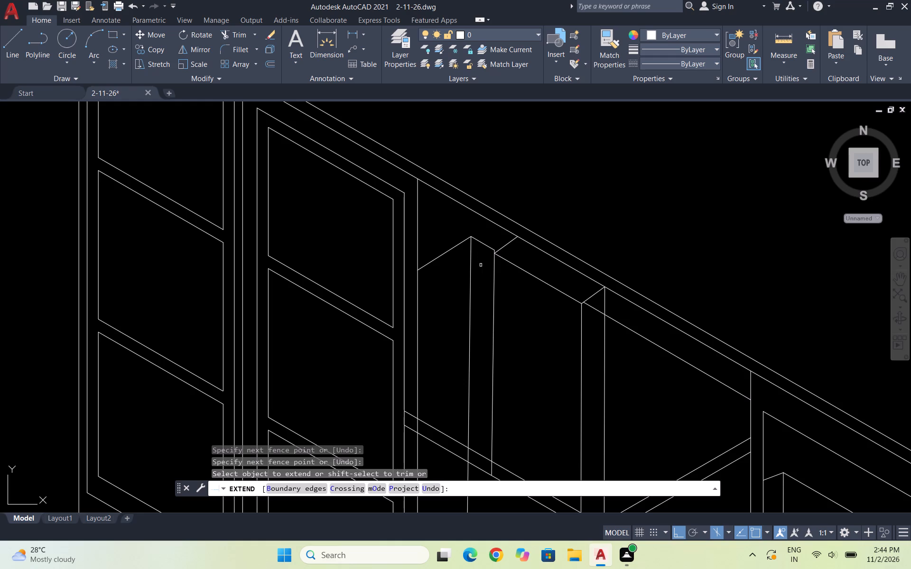
scroll(481, 251, "up", 2)
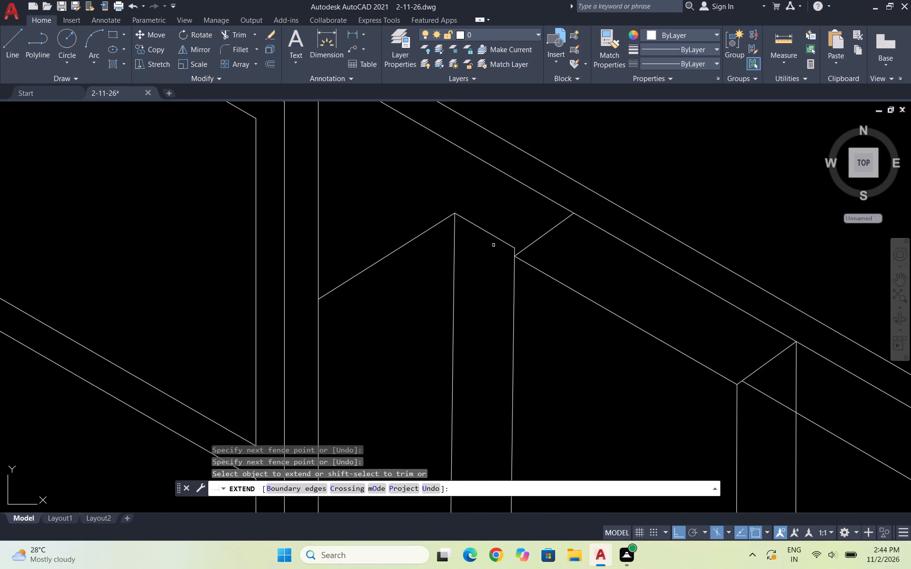
left_click(511, 245)
scroll(511, 250, "up", 4)
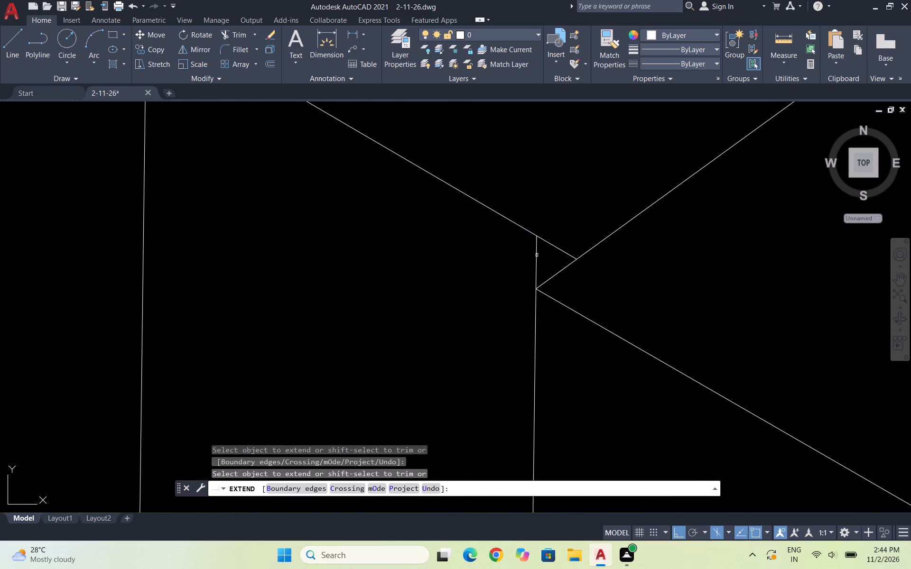
left_click(551, 267, "shift")
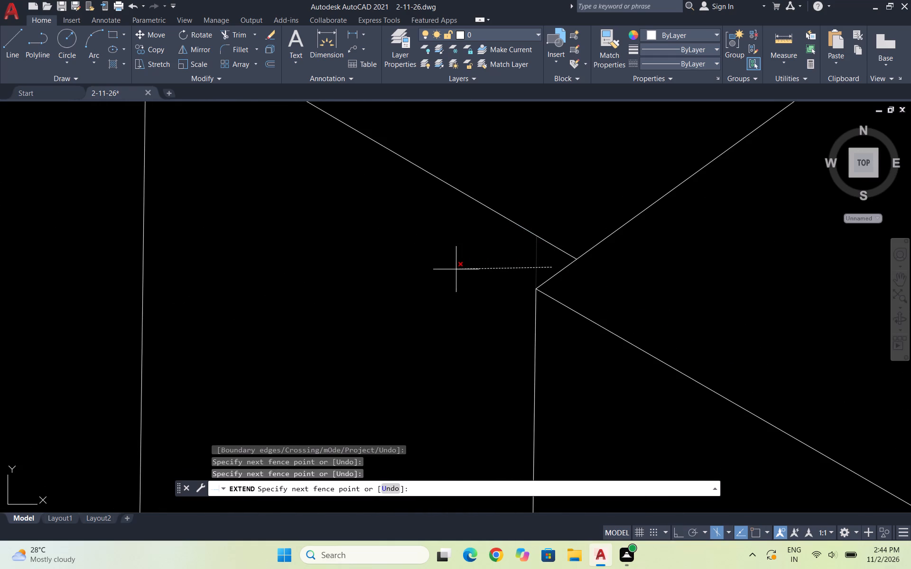
left_click(455, 269, "shift")
Trim the two vertical edges between the middle section's parallel lower sloping lines.
scroll(442, 261, "down", 6)
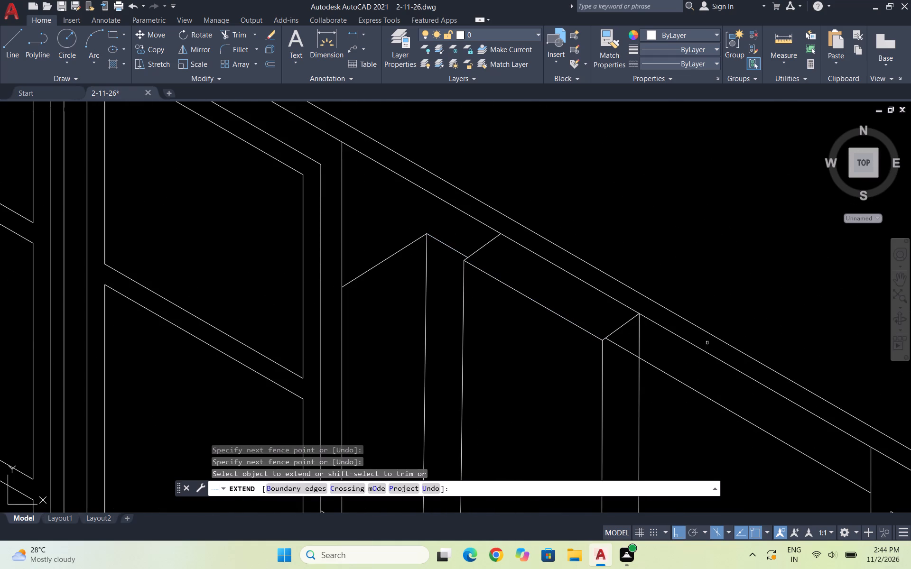
scroll(707, 343, "down", 2)
scroll(598, 332, "down", 1)
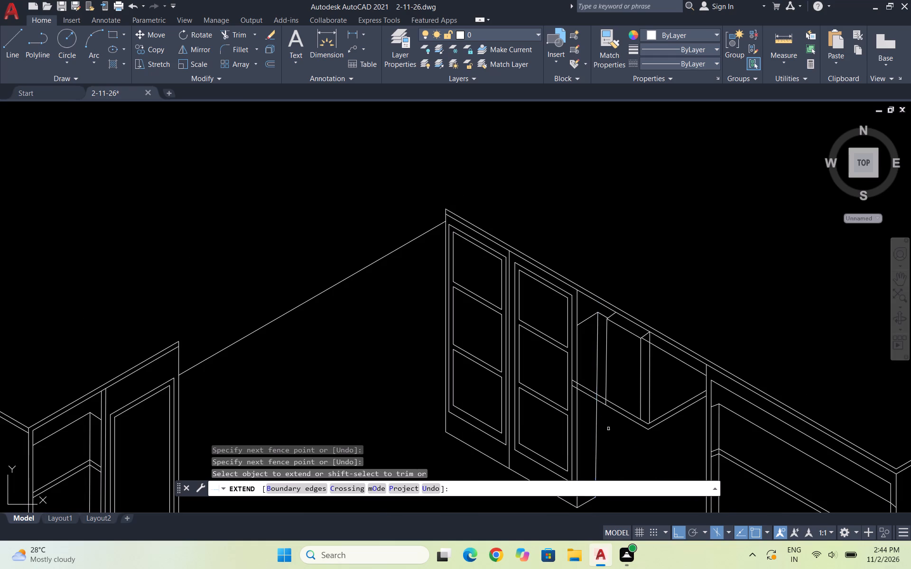
scroll(629, 322, "down", 1)
scroll(621, 410, "up", 1)
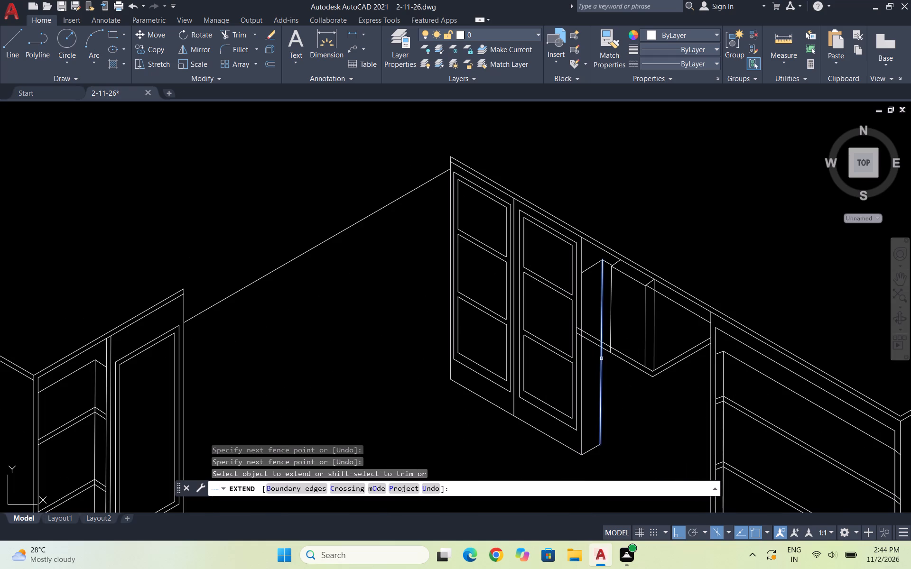
scroll(614, 354, "up", 3)
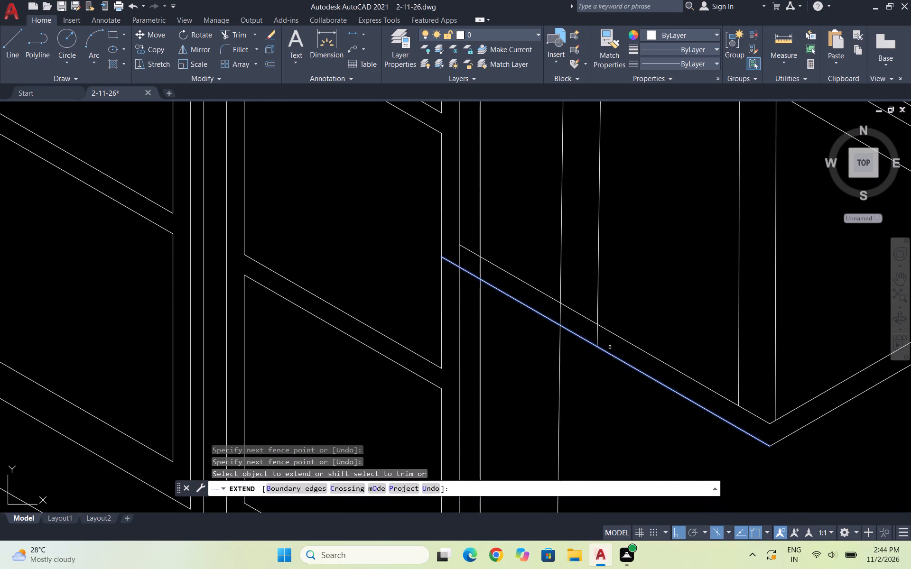
left_click_drag(541, 297, 544, 299)
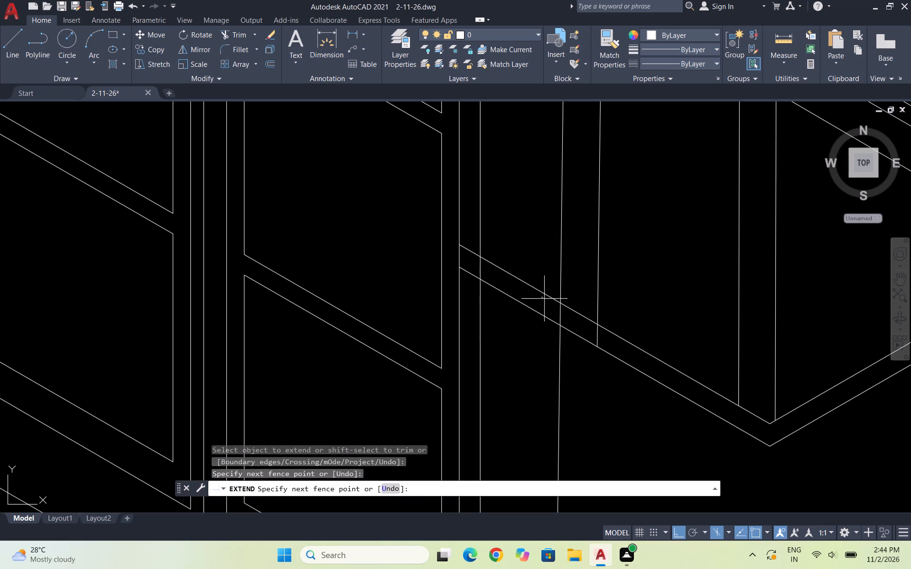
left_click_drag(544, 299, 604, 335)
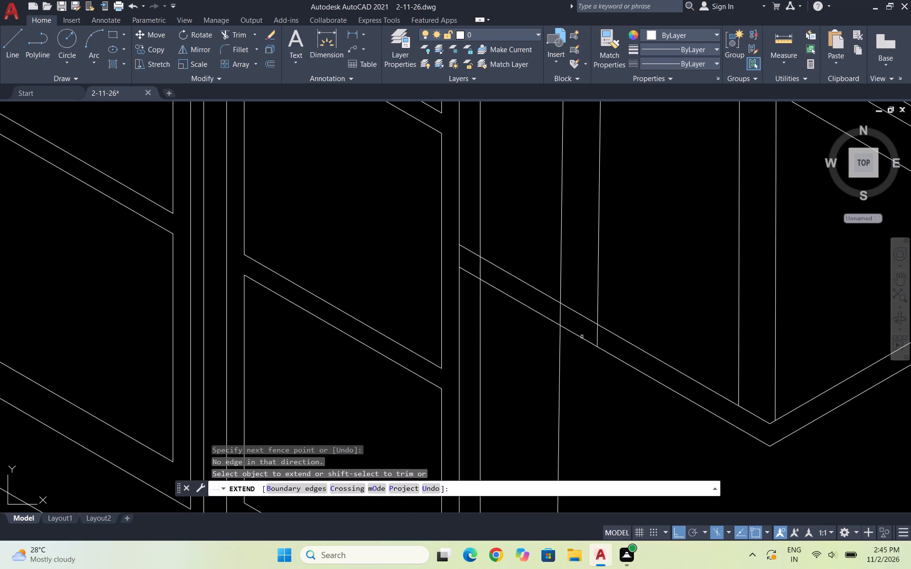
left_click_drag(540, 307, 604, 337, "shift")
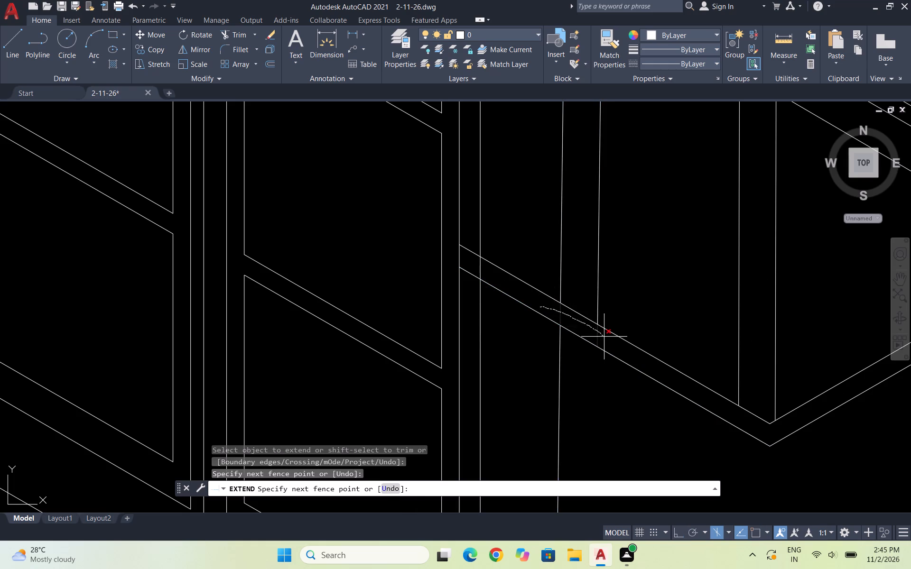
left_click_drag(604, 337, 610, 340, "shift")
Trim the part of the copied vertical that runs above the peak up to the cabinets' long upper sloping line.
scroll(578, 344, "down", 3)
scroll(577, 242, "up", 3)
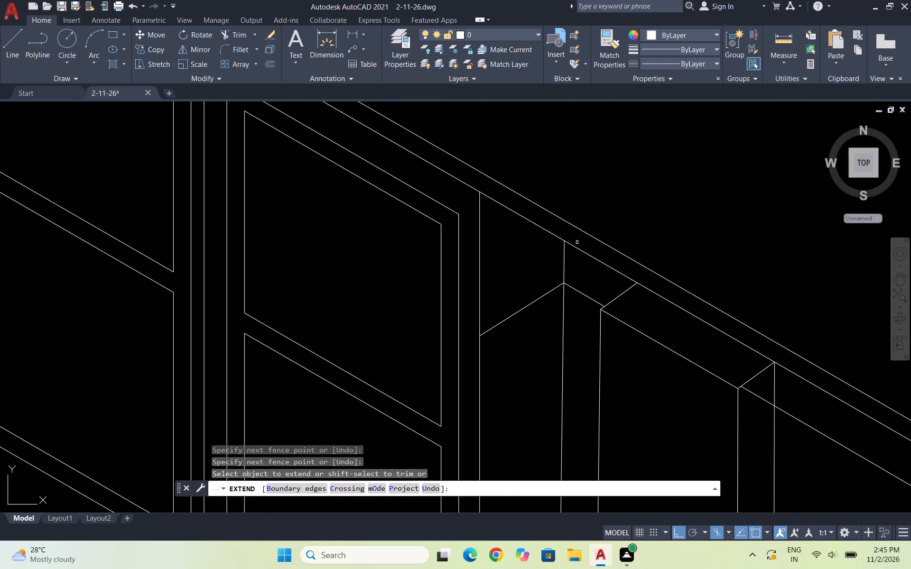
left_click_drag(558, 263, 588, 275, "shift")
scroll(501, 264, "down", 3)
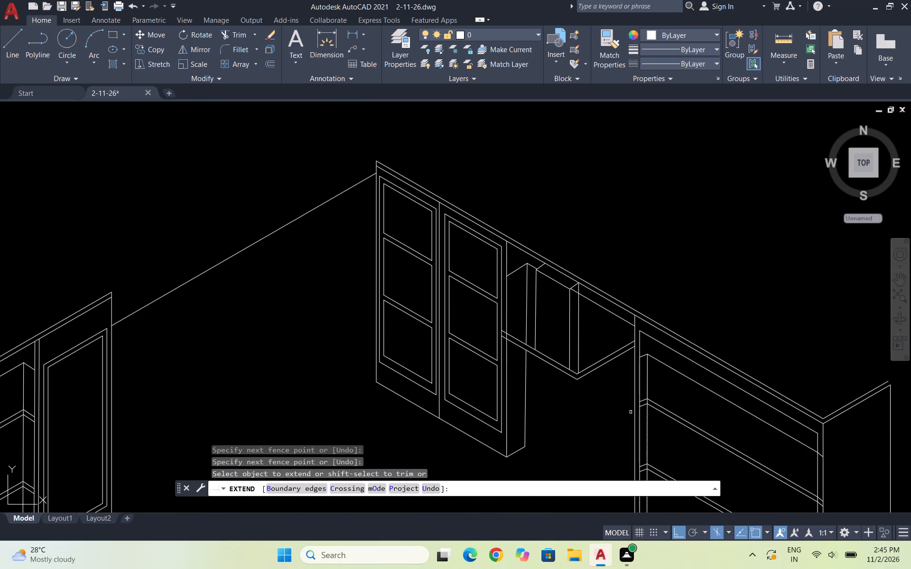
scroll(662, 322, "down", 1)
scroll(718, 309, "down", 2)
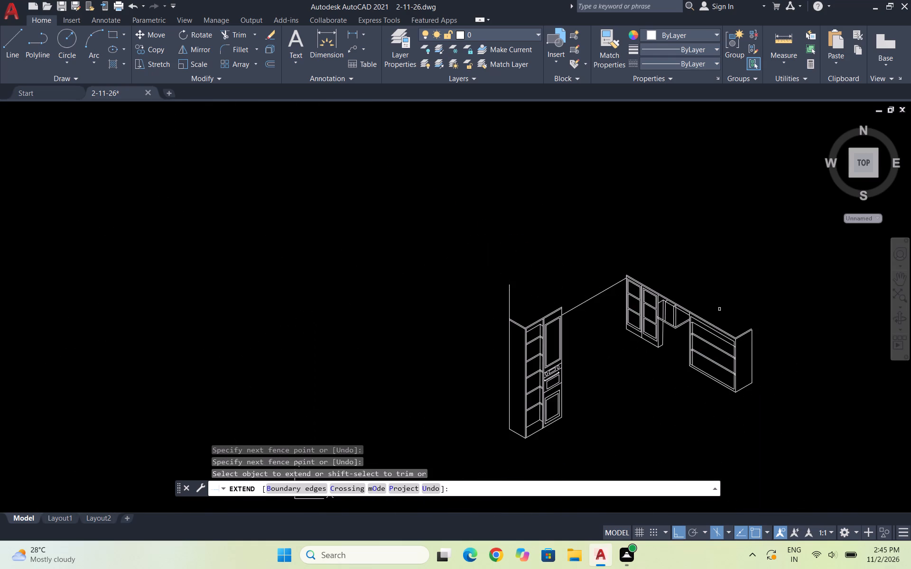
scroll(686, 303, "up", 4)
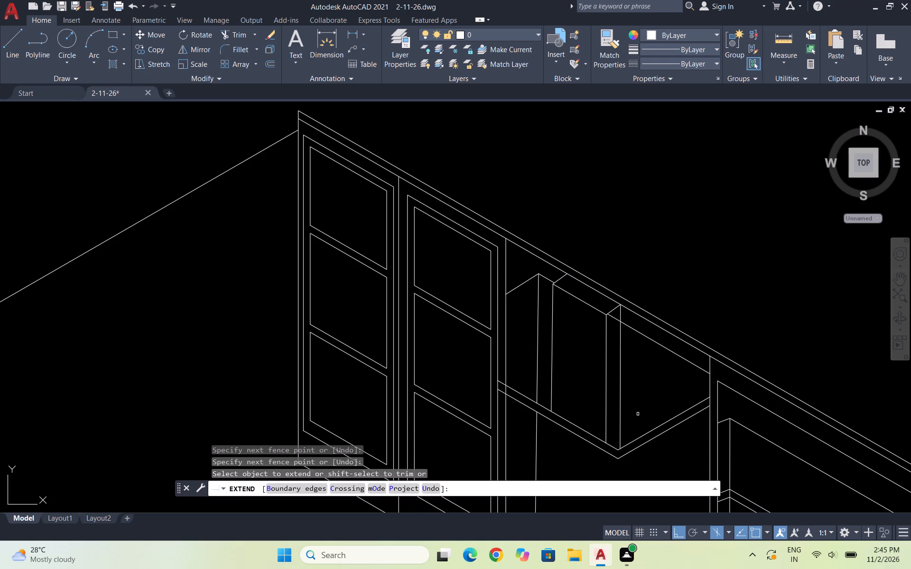
key("Escape")
key("Escape")
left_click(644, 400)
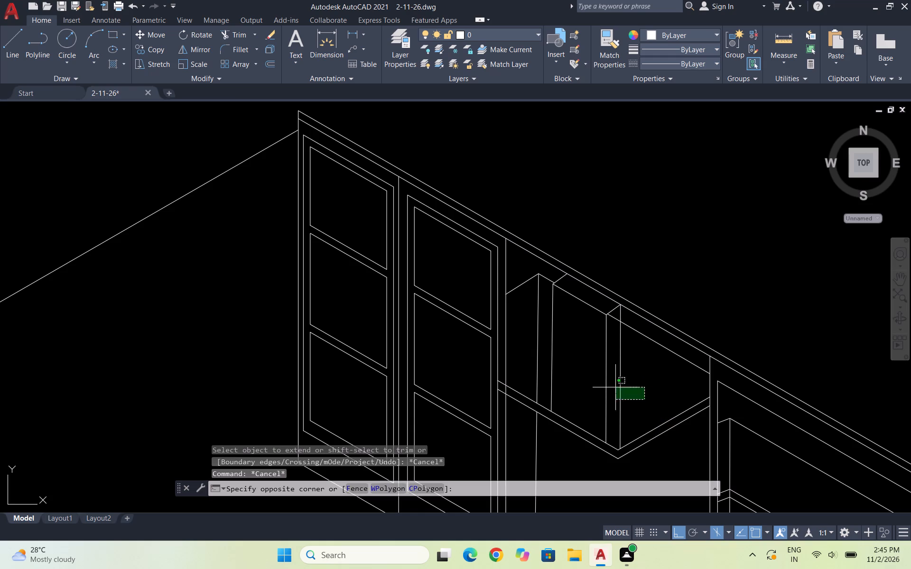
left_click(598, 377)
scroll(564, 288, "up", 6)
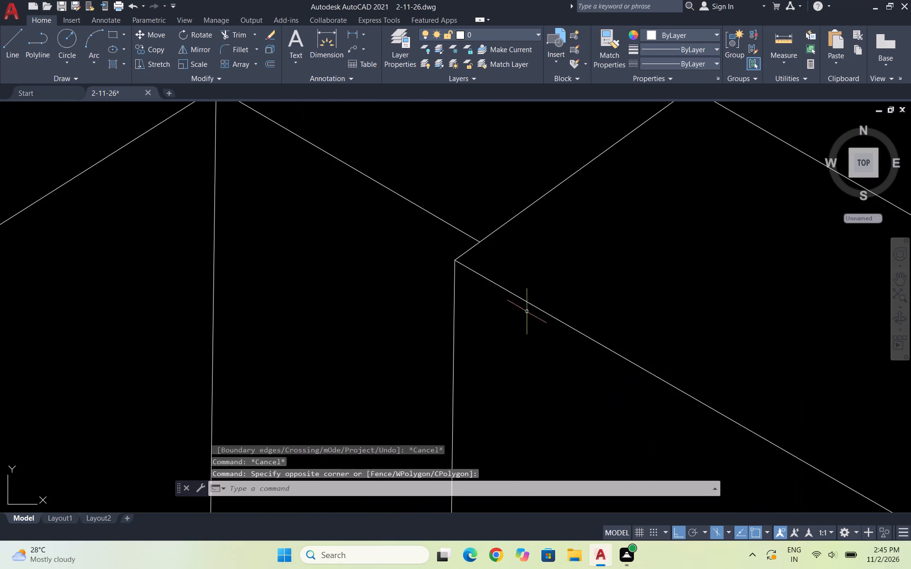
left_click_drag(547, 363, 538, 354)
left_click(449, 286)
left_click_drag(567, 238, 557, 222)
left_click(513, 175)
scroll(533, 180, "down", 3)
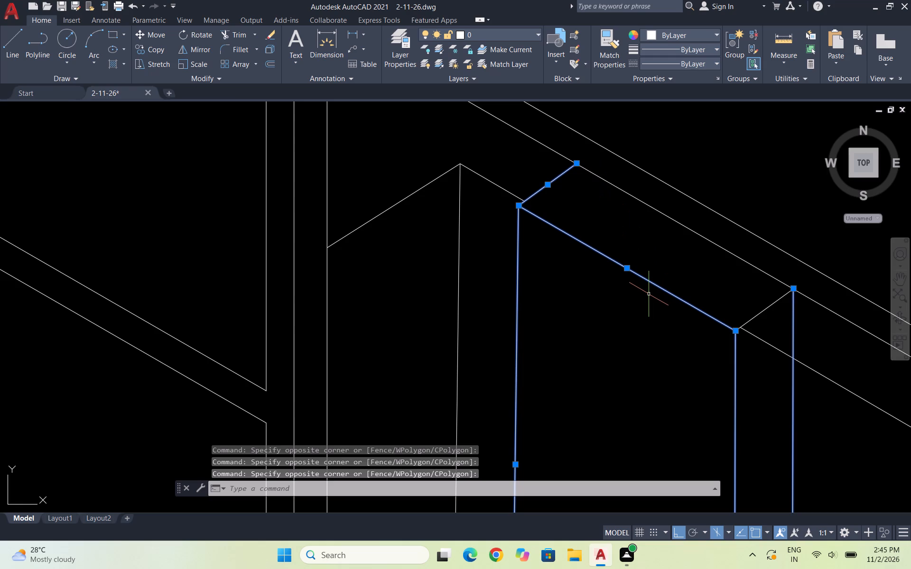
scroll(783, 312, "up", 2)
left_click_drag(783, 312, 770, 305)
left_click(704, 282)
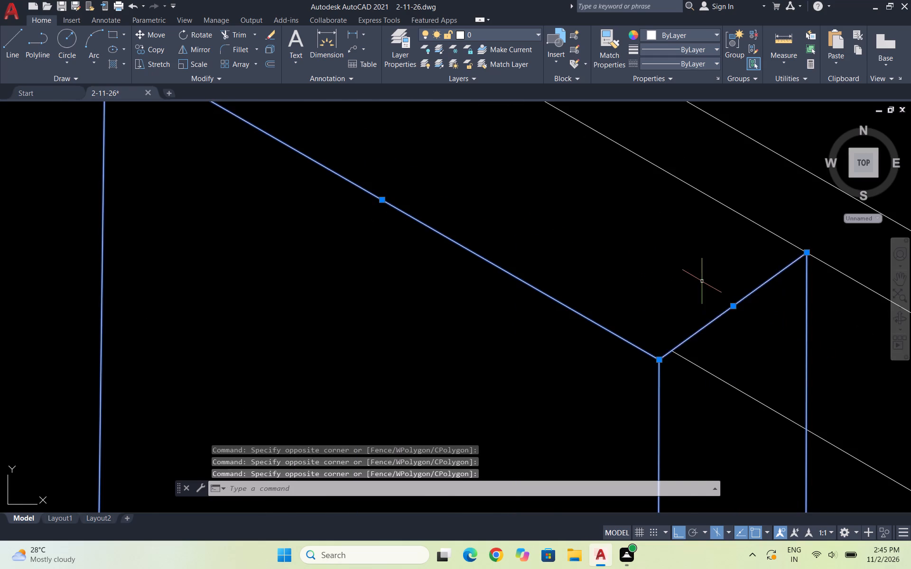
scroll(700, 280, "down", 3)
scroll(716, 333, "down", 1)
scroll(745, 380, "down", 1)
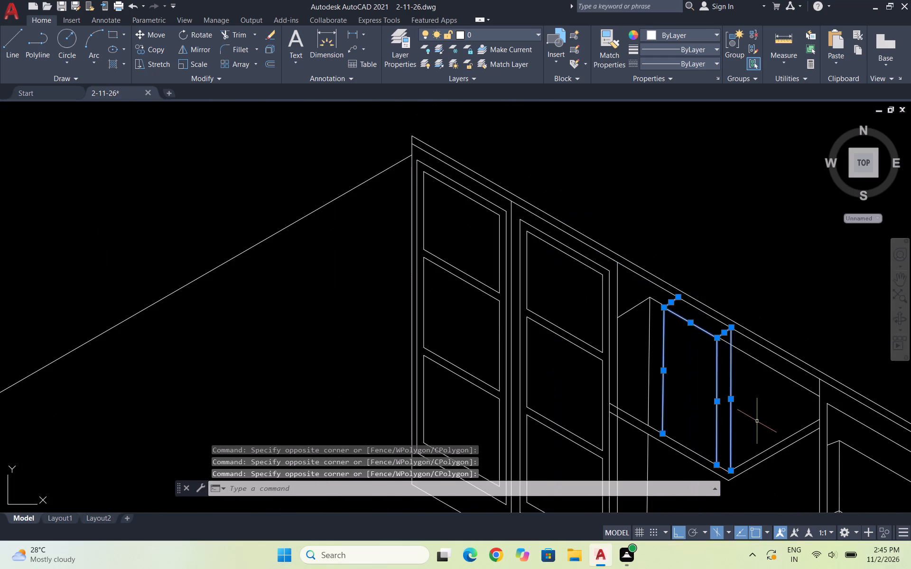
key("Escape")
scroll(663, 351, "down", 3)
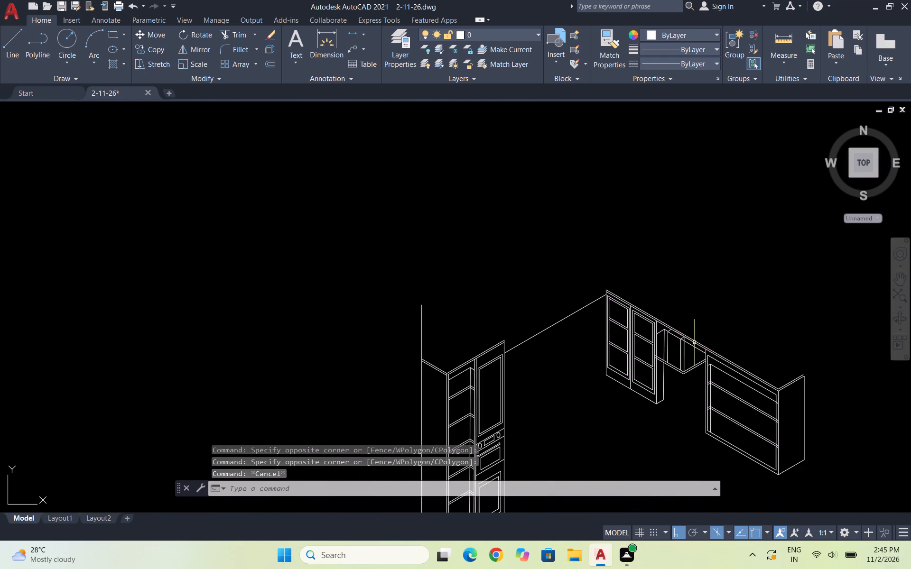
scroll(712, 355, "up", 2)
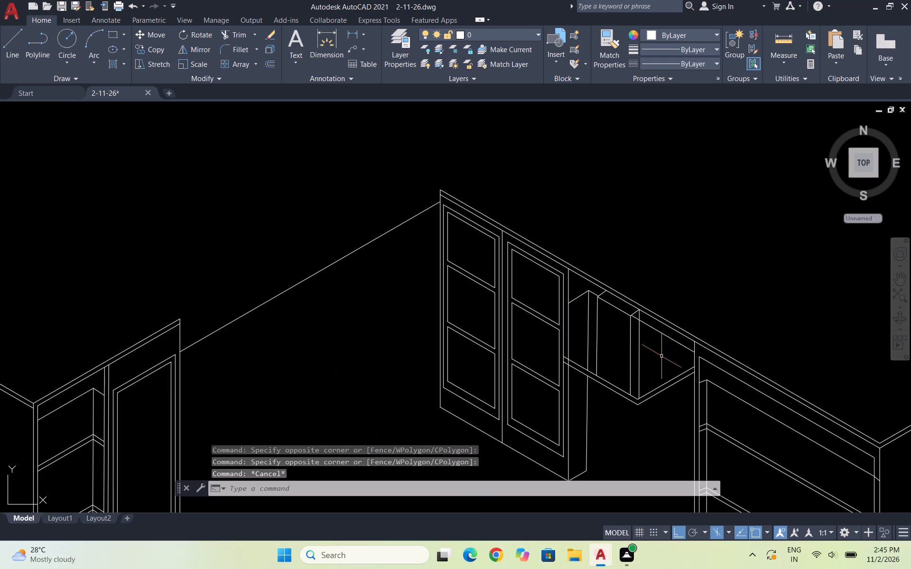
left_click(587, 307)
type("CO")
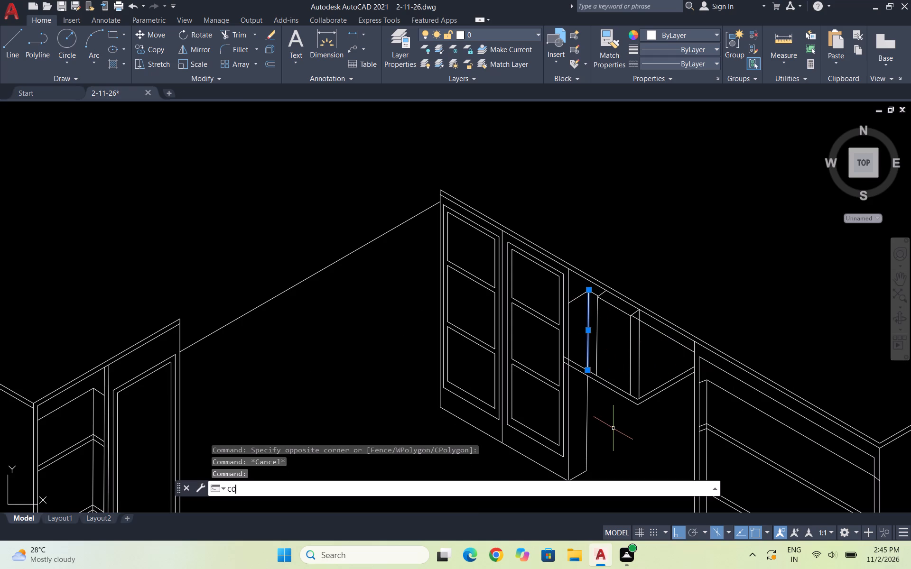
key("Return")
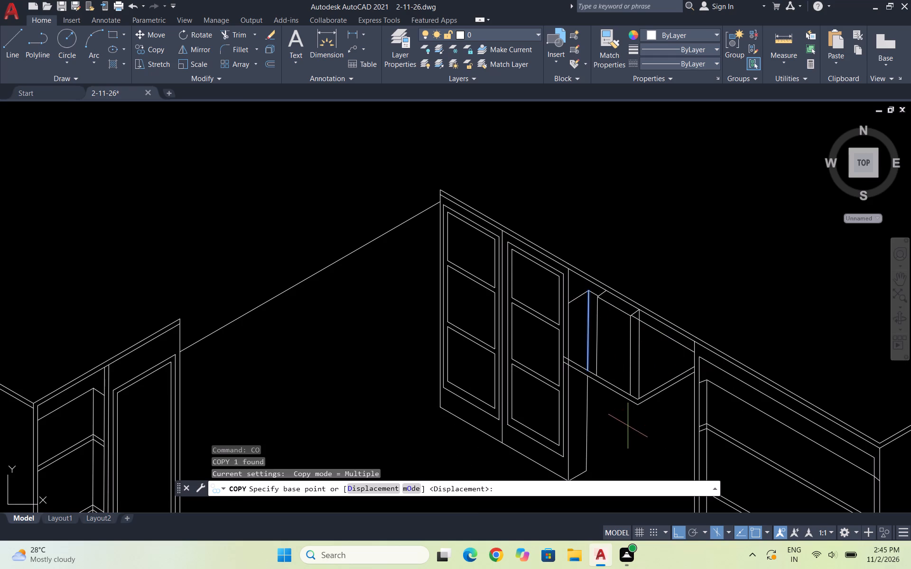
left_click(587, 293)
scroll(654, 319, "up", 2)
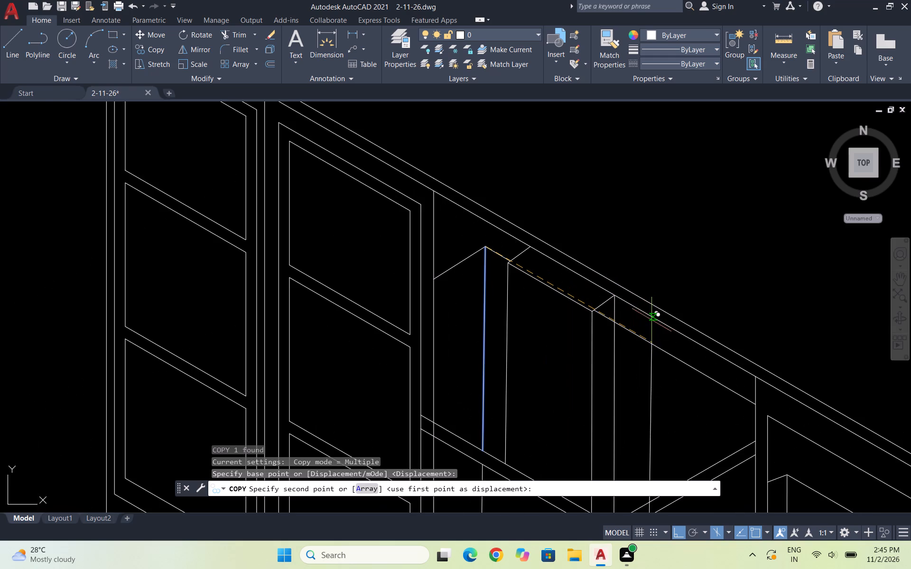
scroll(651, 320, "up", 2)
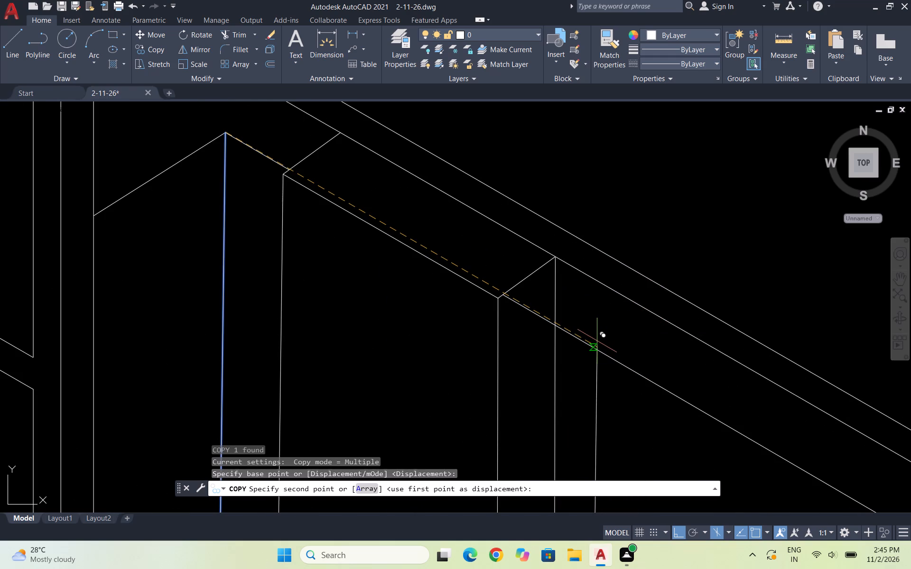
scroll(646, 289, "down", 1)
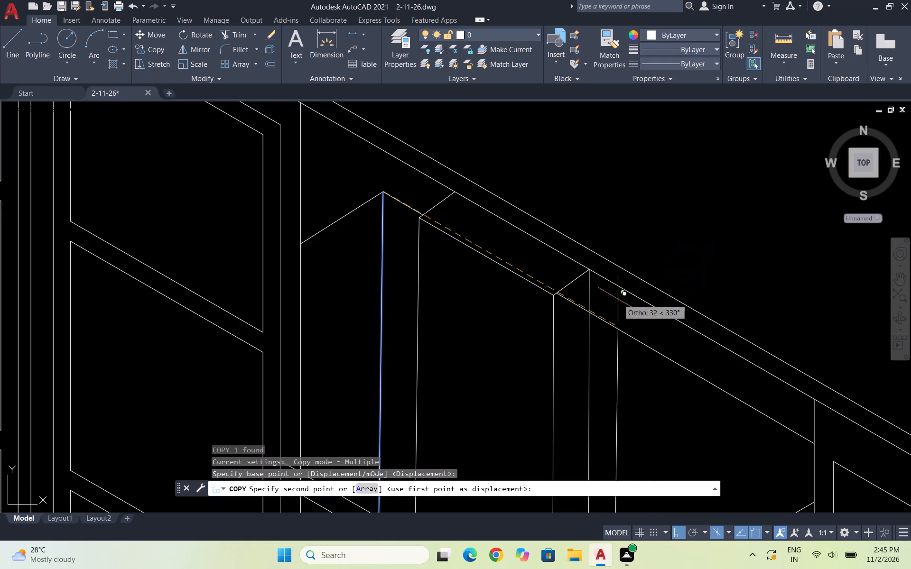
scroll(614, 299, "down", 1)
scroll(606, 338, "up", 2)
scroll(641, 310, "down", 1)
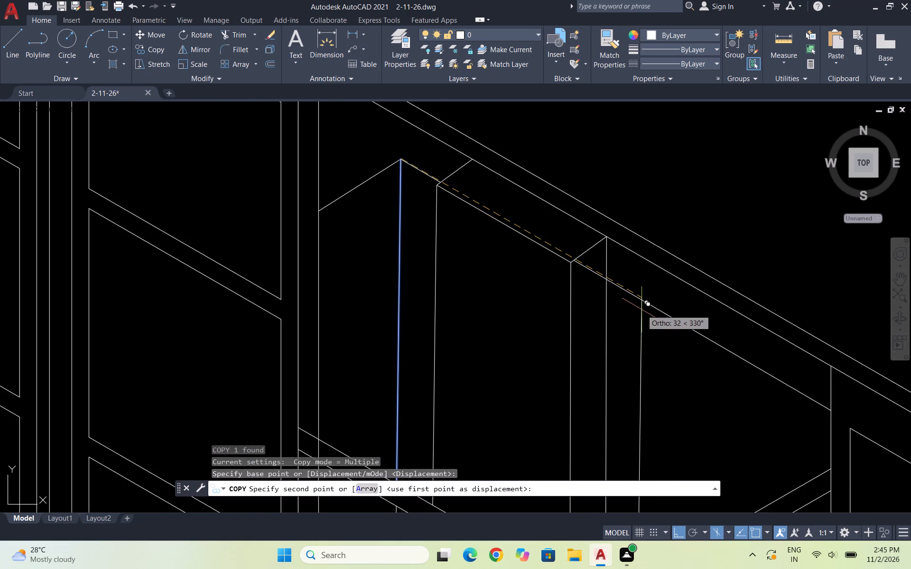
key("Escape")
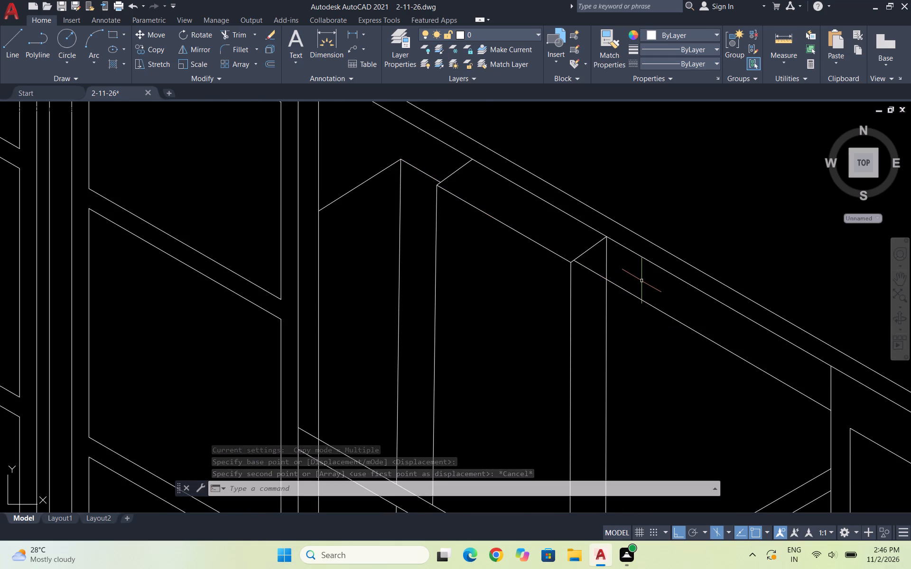
Copy the middle section's sloping top edge between its two inner verticals straight down, starting from the edge's lower end.
left_click(543, 247)
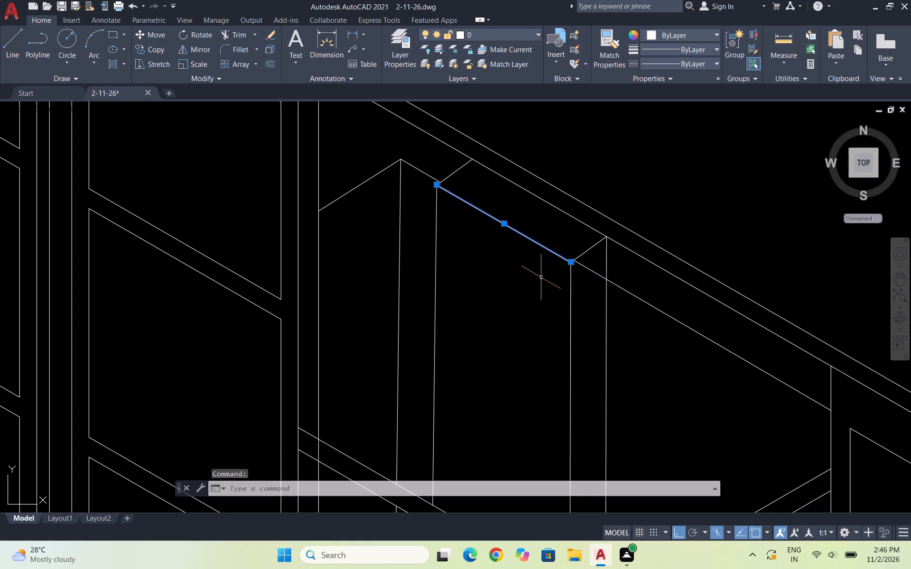
type("CO")
key("Return")
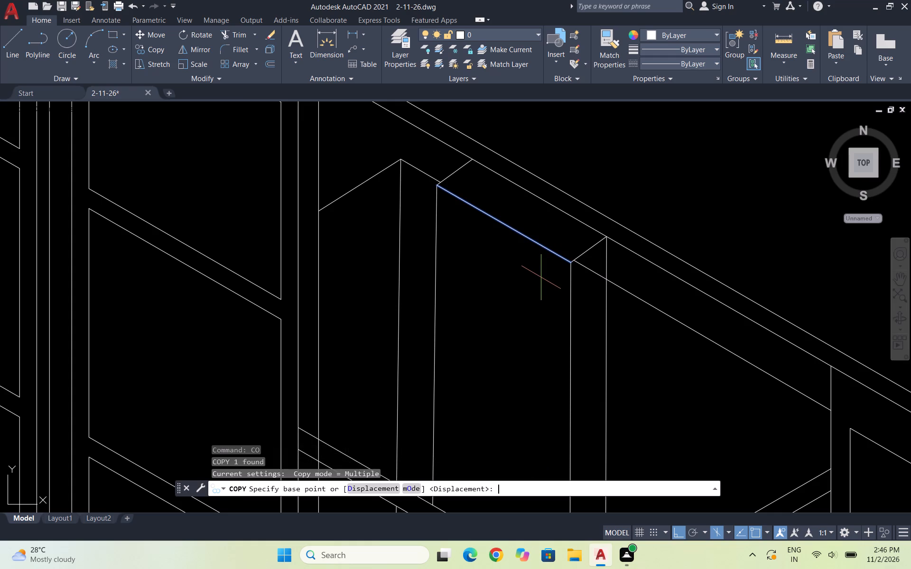
left_click(570, 264)
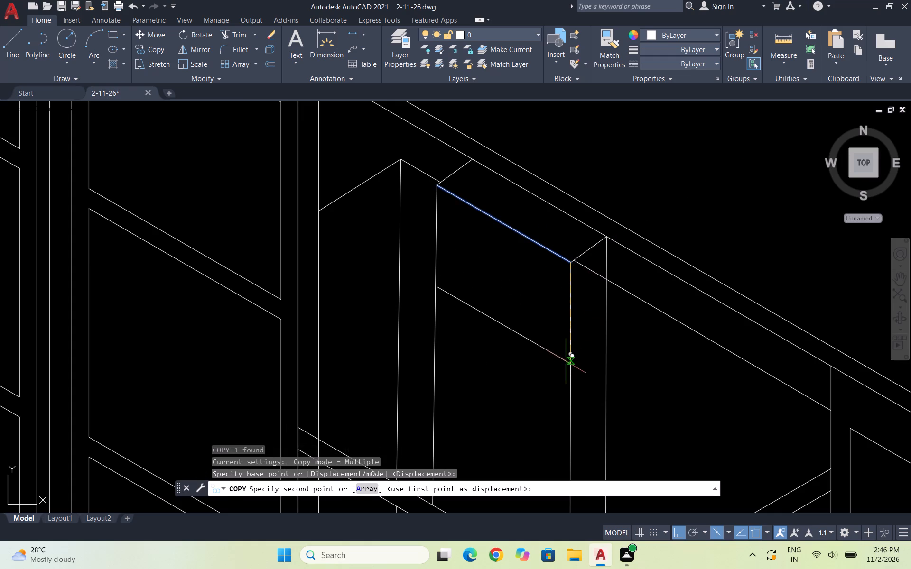
left_click(566, 358)
key("Escape")
Move the copied sloping edge further down along the verticals to roughly mid-height of the middle section's front.
scroll(603, 273, "down", 3)
scroll(567, 274, "up", 4)
left_click_drag(623, 341, 615, 333)
left_click(587, 286)
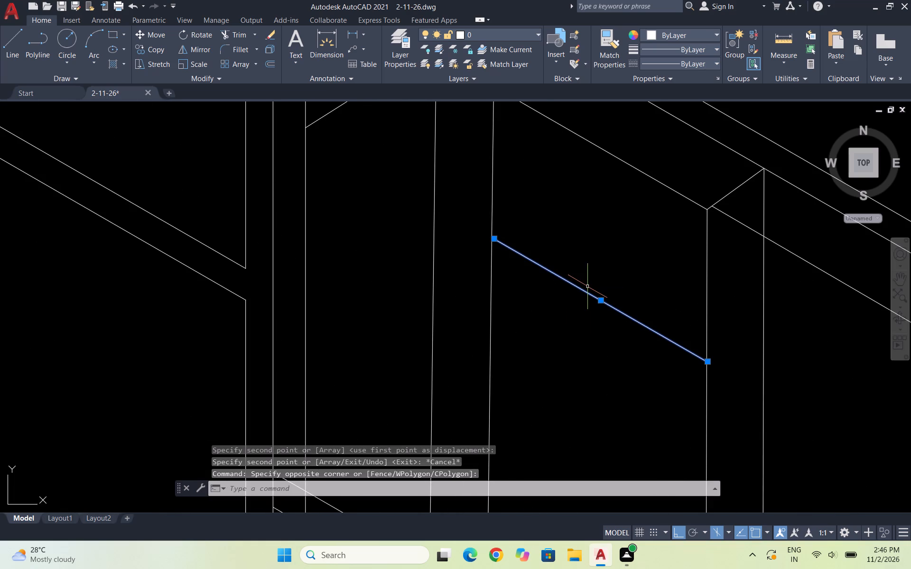
key("m")
key("Return")
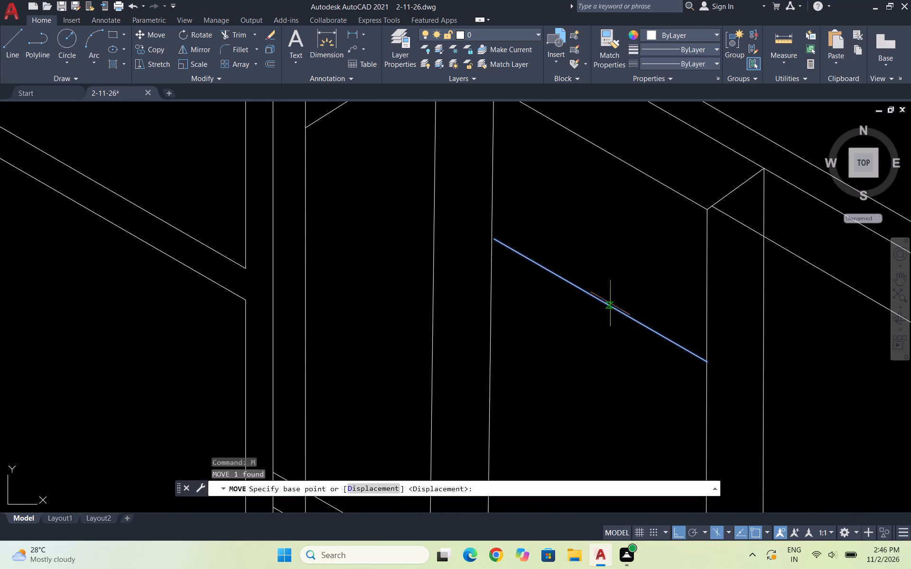
left_click(708, 365)
scroll(697, 339, "down", 4)
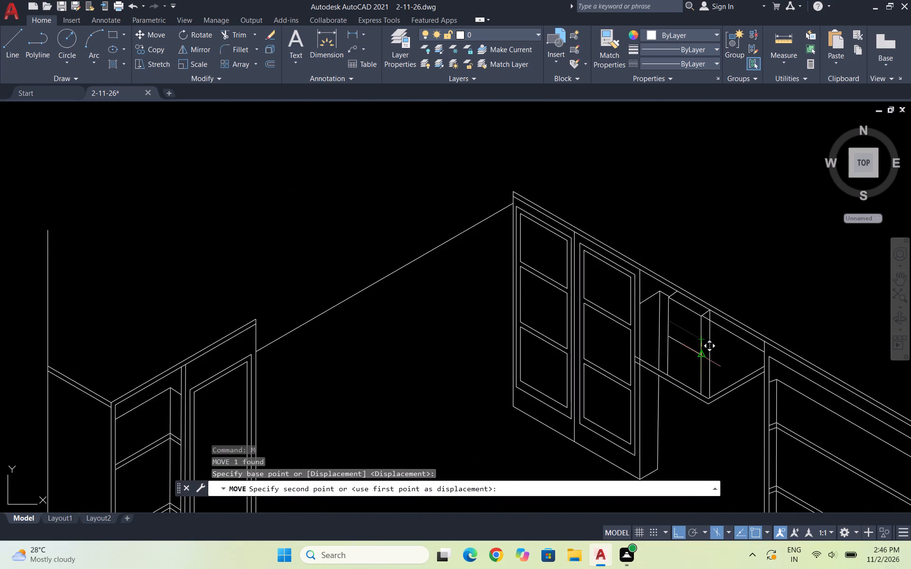
scroll(698, 354, "up", 3)
left_click(700, 337)
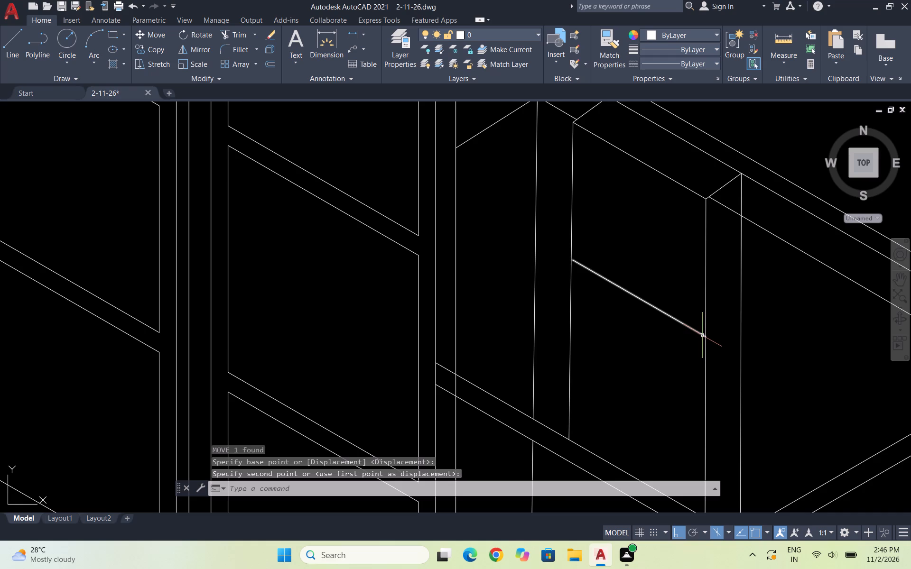
scroll(695, 317, "down", 2)
scroll(642, 330, "down", 3)
key("Escape")
key("Escape")
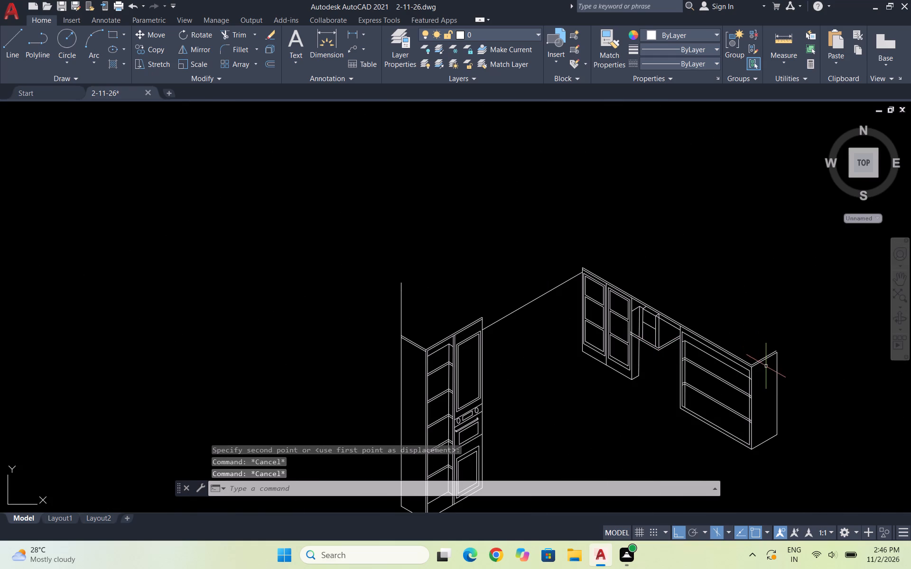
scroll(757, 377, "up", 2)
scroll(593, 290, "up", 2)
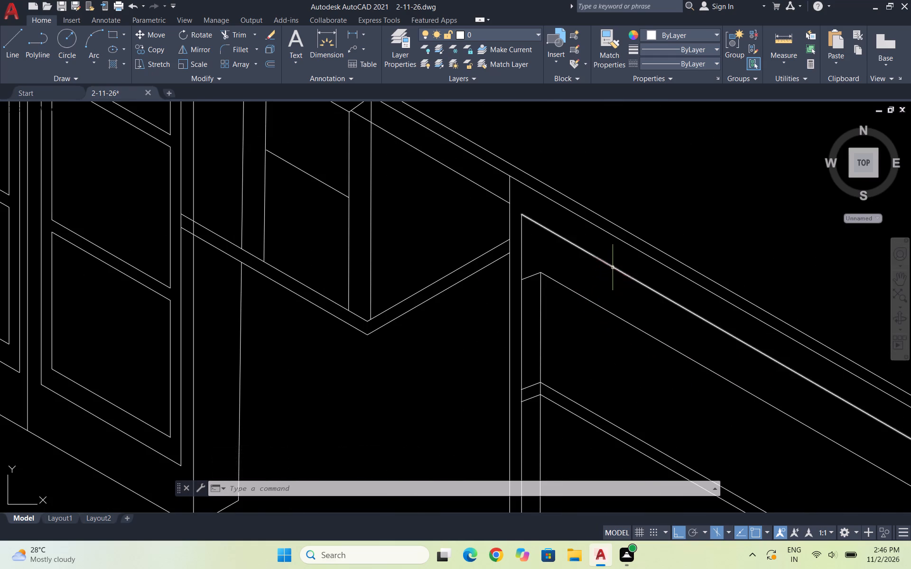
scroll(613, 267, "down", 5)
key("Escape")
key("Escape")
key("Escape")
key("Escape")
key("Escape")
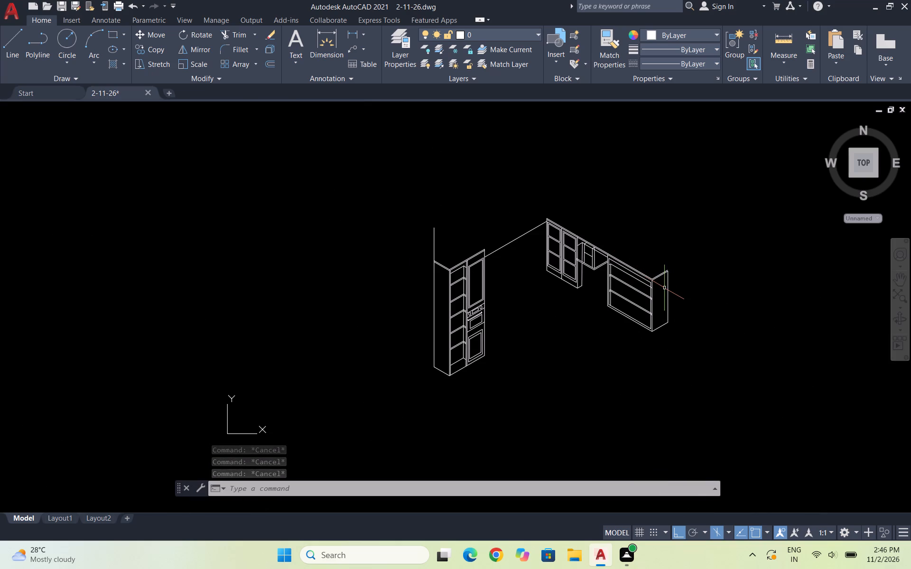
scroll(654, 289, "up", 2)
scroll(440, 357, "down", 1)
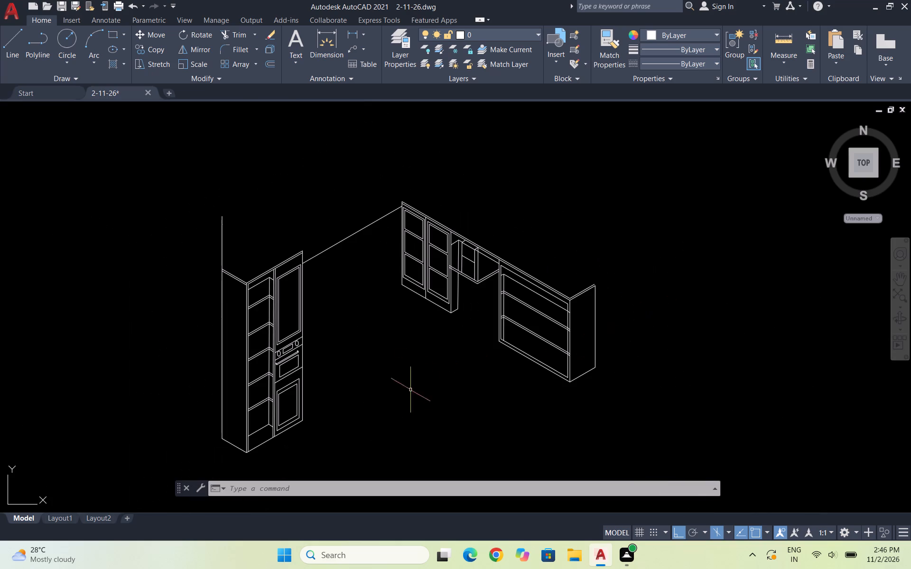
Start a new line for the kitchen view with the Line command.
scroll(381, 414, "up", 1)
key("Escape")
key("Escape")
key("l")
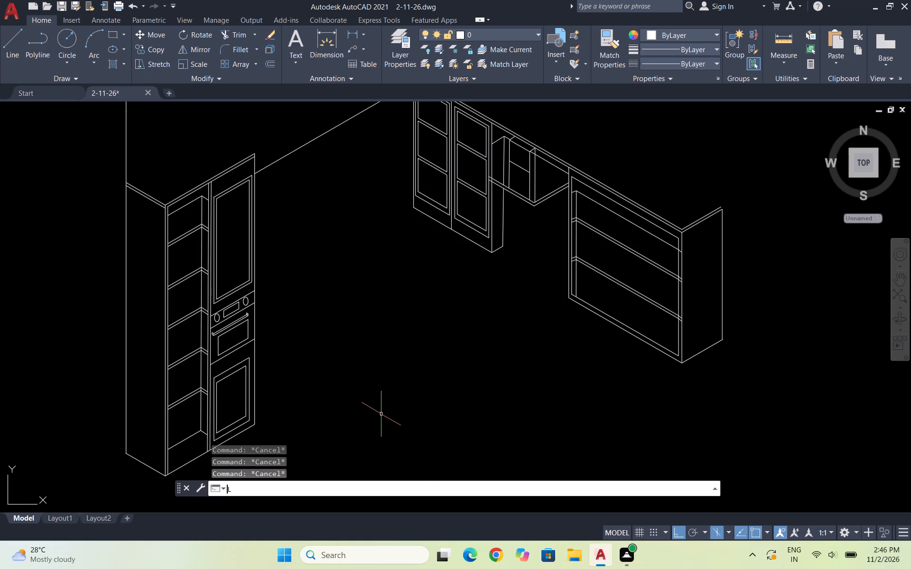
key("Return")
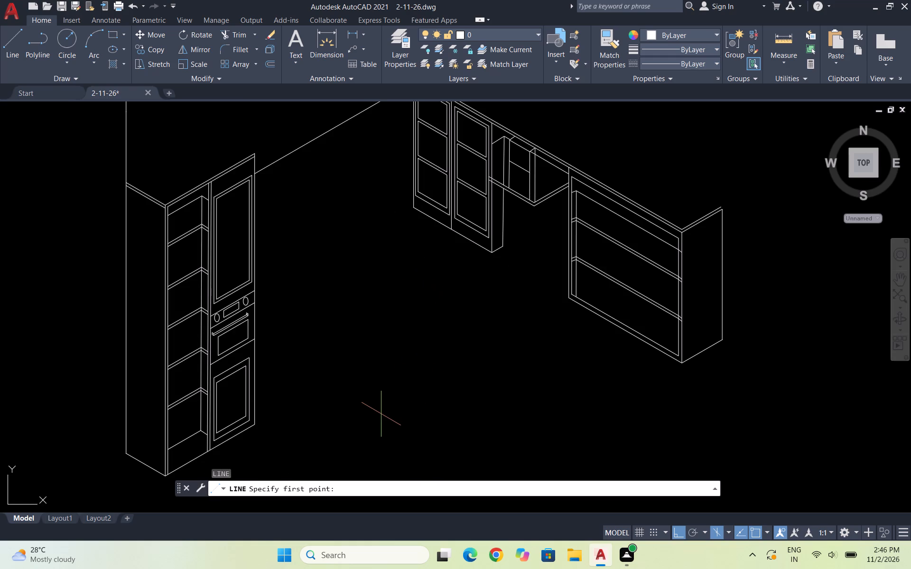
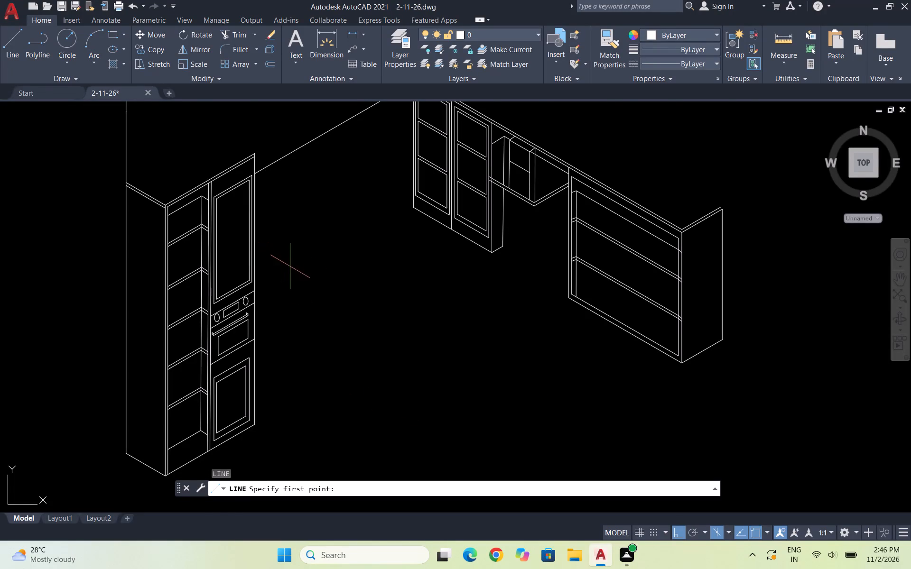
Draw a line about 122 long at 30° on the top isoplane, from the oven cabinet's front outer edge towards the wall cabinets.
scroll(285, 279, "up", 1)
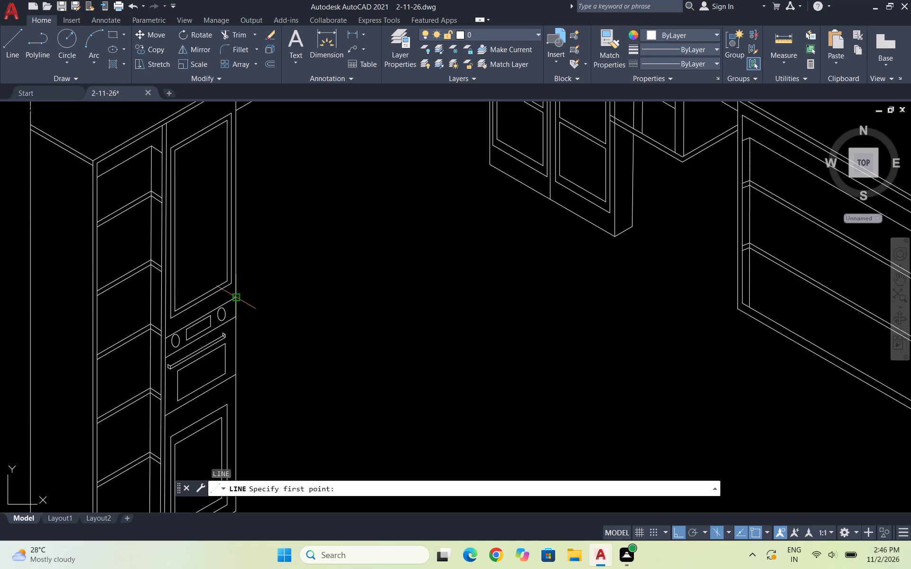
left_click(235, 298)
scroll(279, 285, "down", 2)
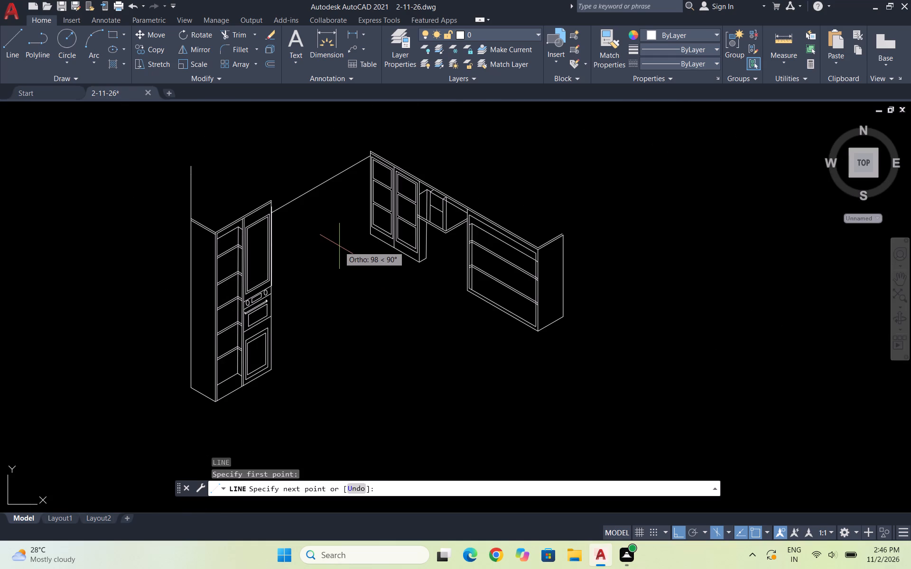
key("F5")
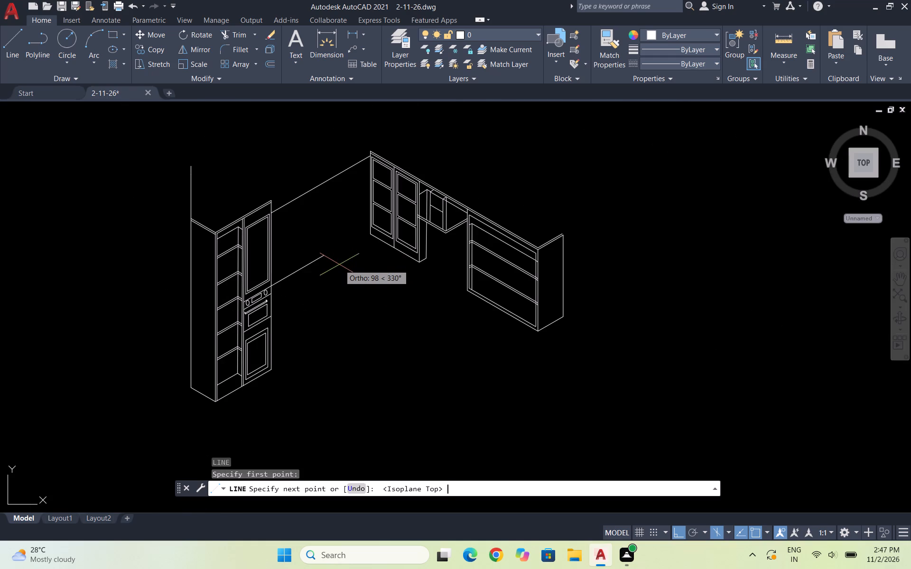
scroll(340, 256, "up", 2)
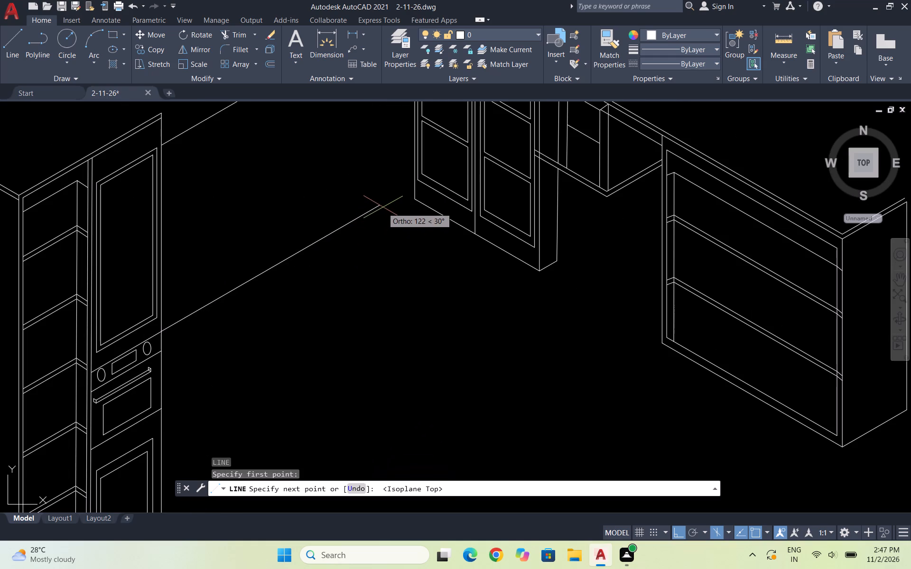
left_click(383, 206)
key("Escape")
Move the new sloping line straight down the cabinet's outer edge so it starts at the end of the line below the oven.
left_click_drag(396, 263, 383, 259)
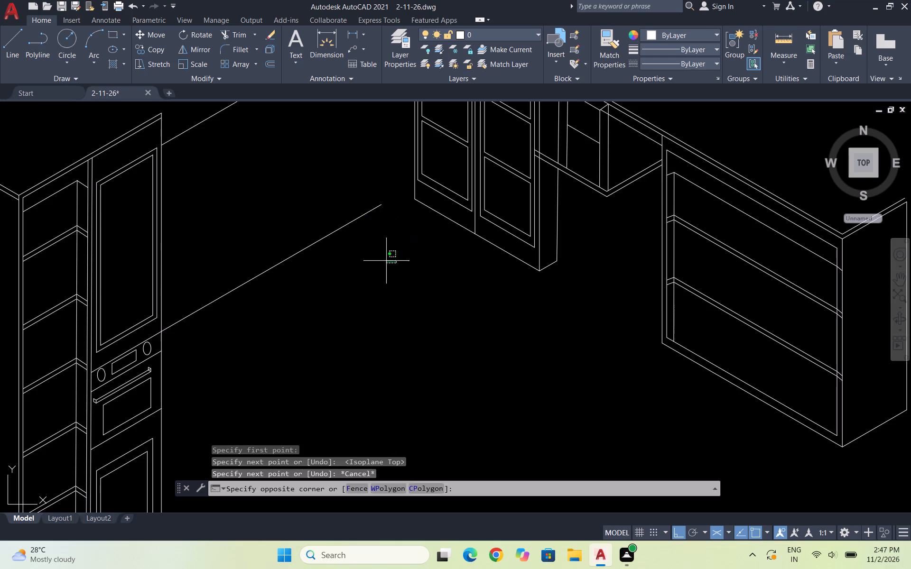
left_click_drag(383, 259, 371, 252)
left_click(287, 206)
key("m")
key("Return")
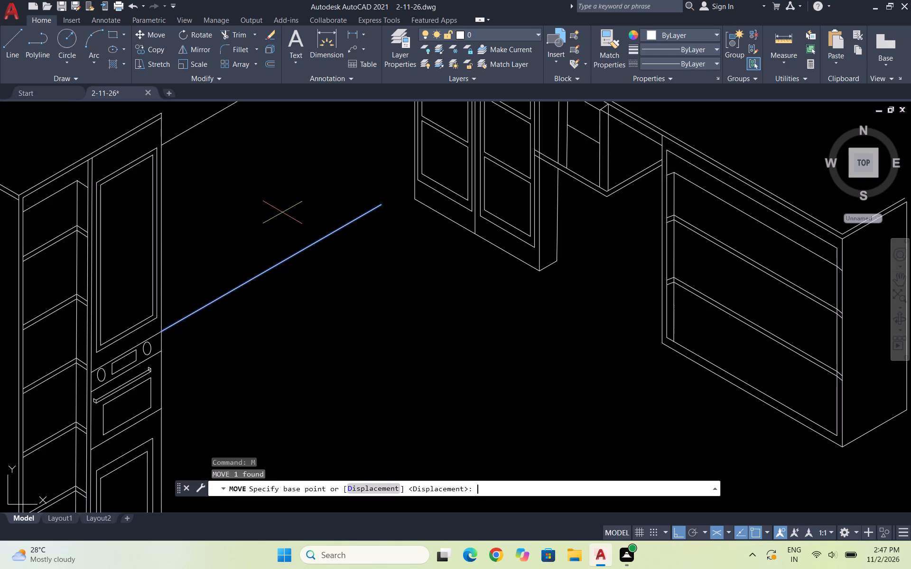
left_click(160, 329)
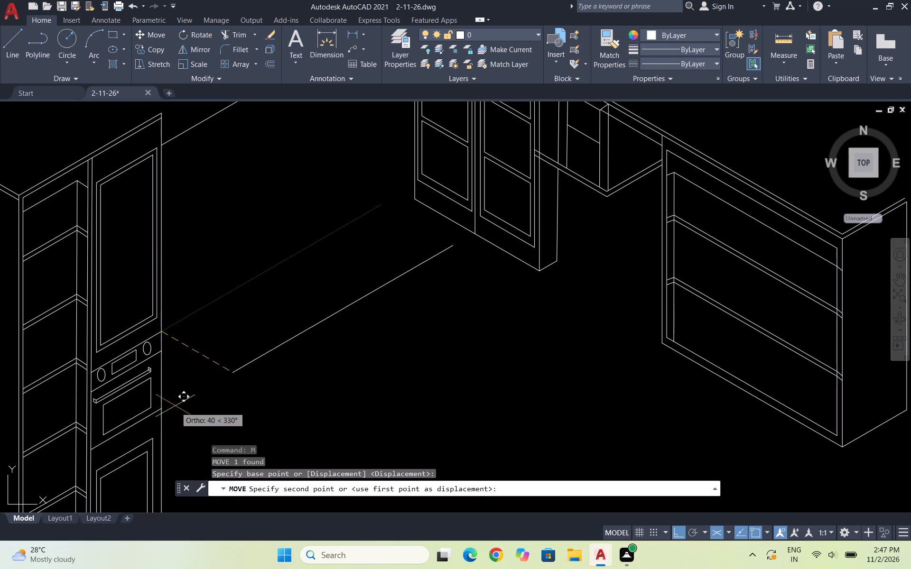
left_click(159, 407)
key("Escape")
key("Escape")
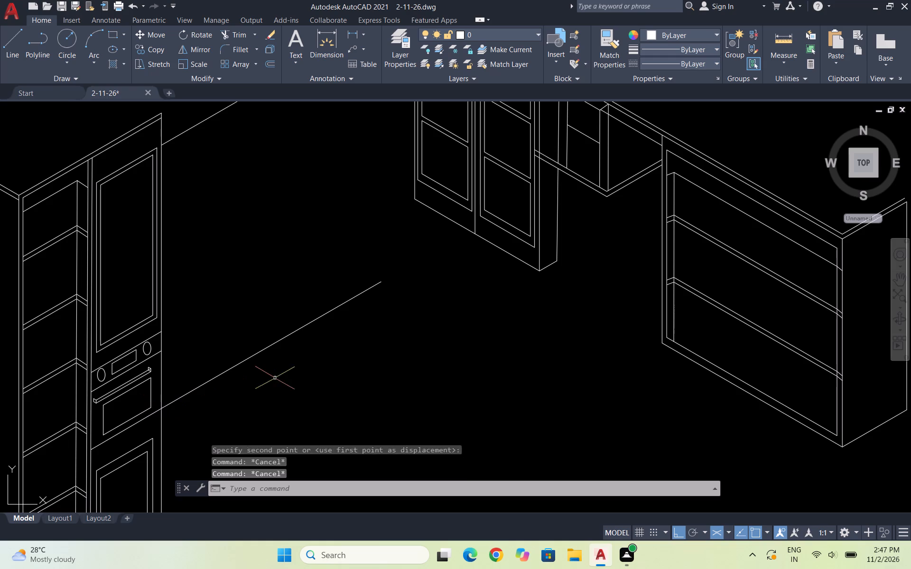
key("Escape")
scroll(349, 223, "down", 1)
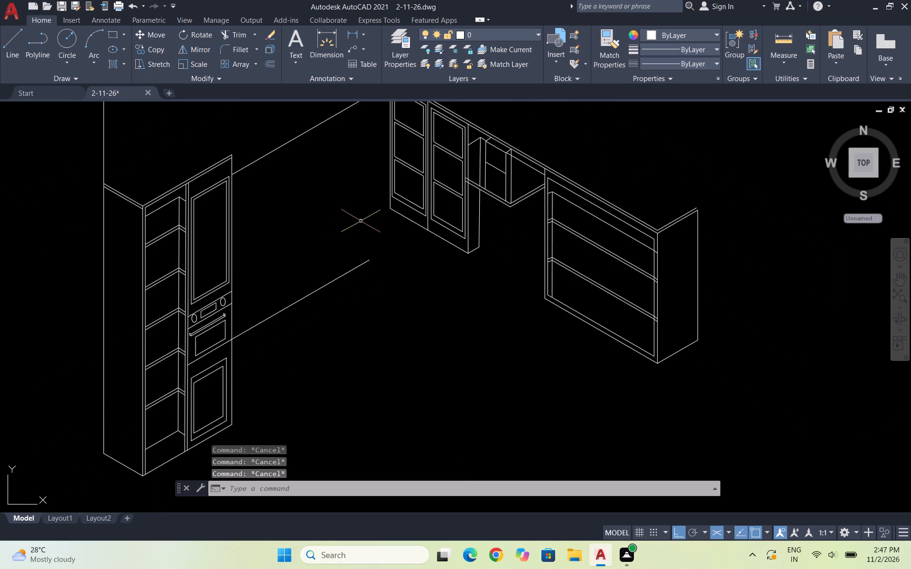
key("Escape")
key("Escape")
Draw a line at 330° from the sloping line's far end to a point below the wall cabinets' front outer corner.
key("l")
key("Return")
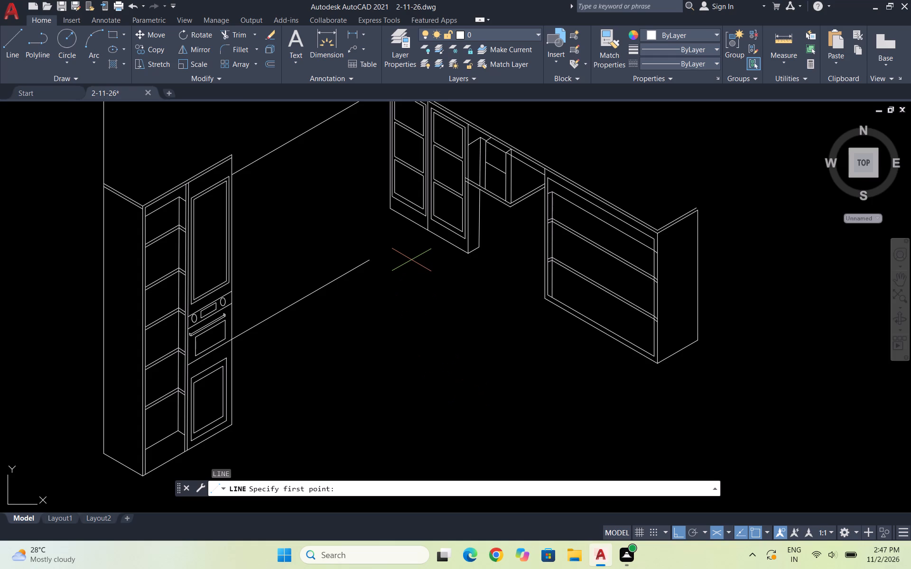
key("Escape")
key("l")
key("Return")
left_click(371, 260)
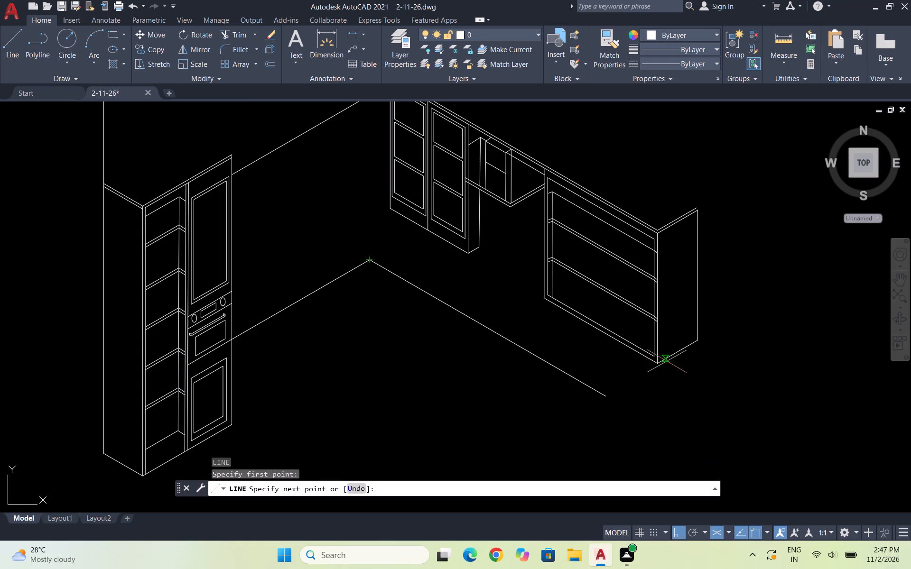
left_click(659, 398)
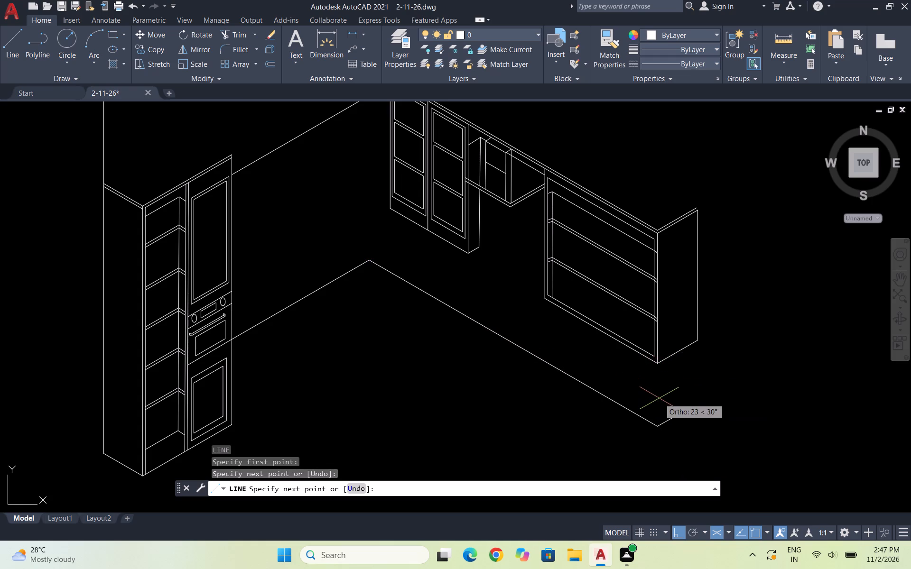
Continue the line 65 straight down, then at 210° with segments of 40 and 140, using the right isoplane.
scroll(646, 334, "down", 2)
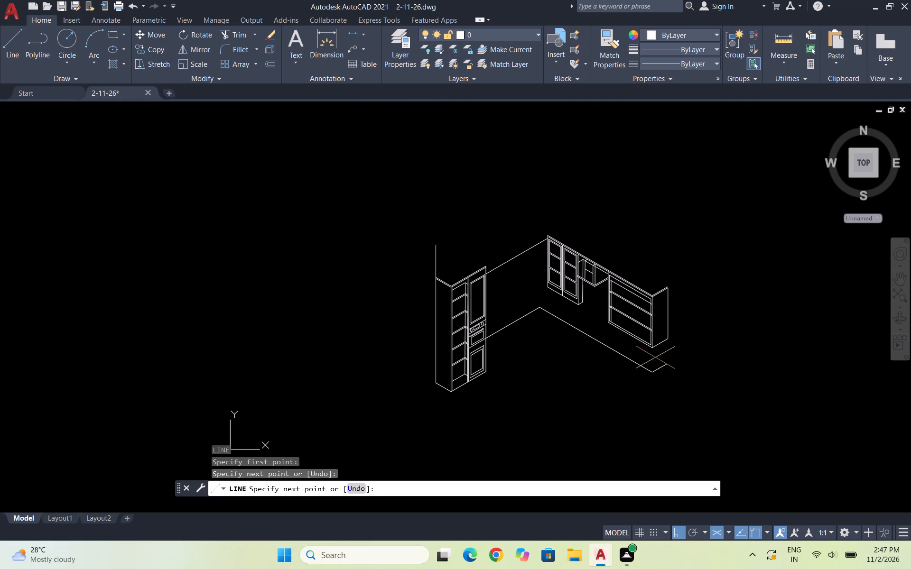
key("F5")
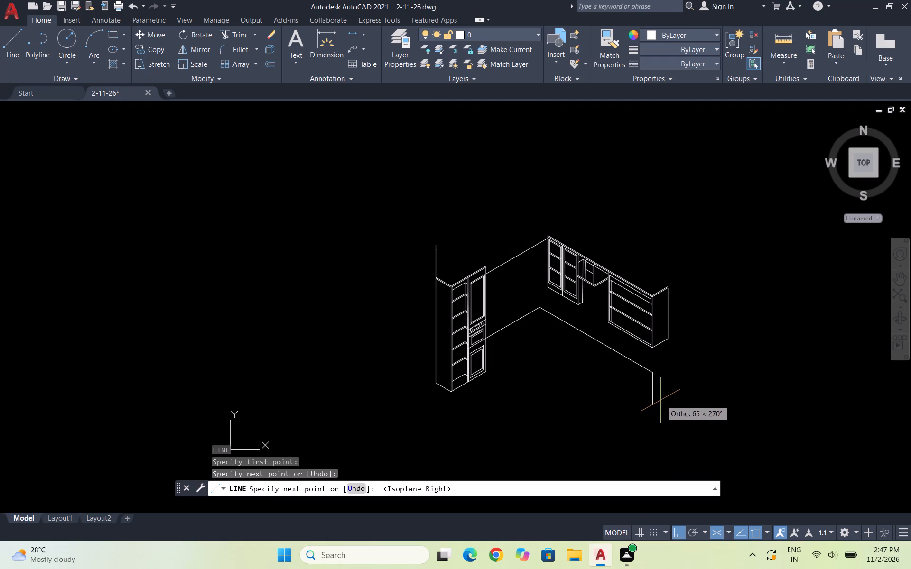
scroll(658, 398, "up", 2)
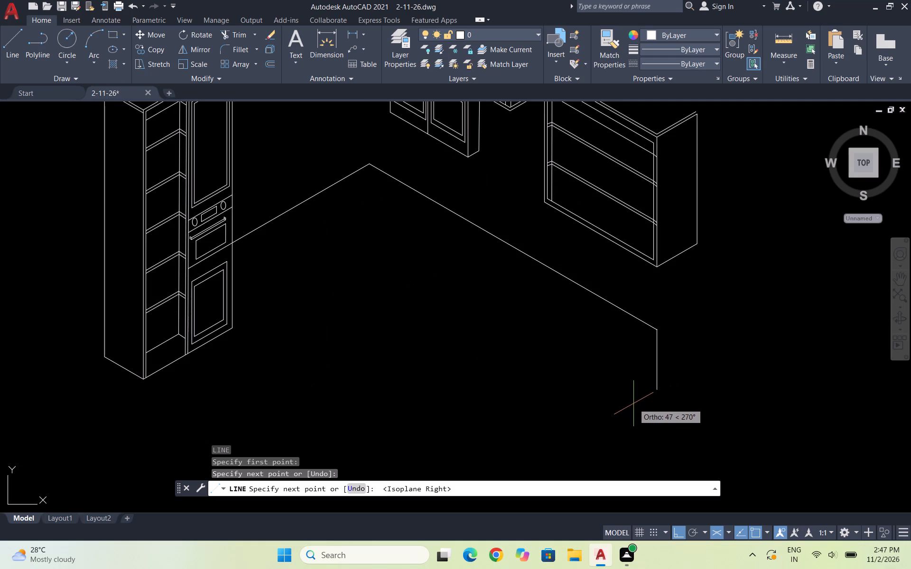
type("65")
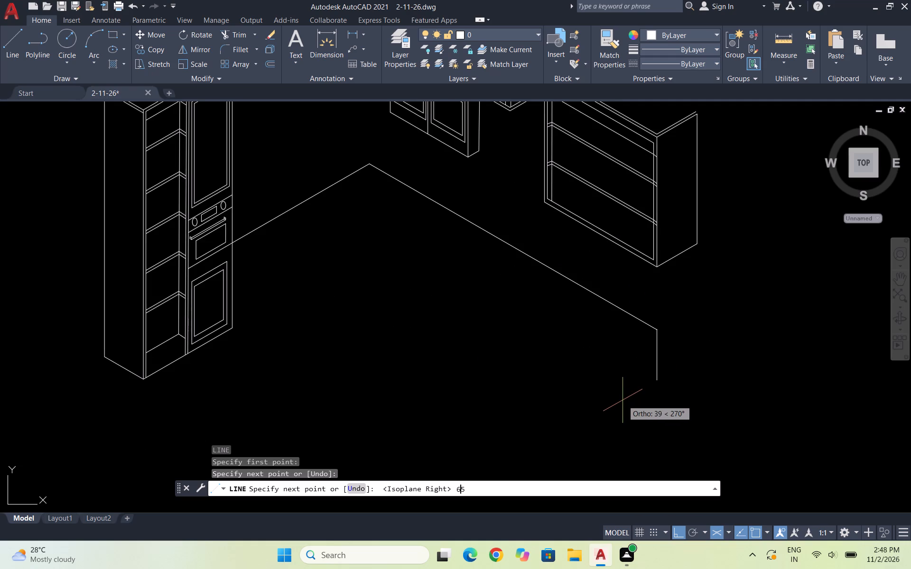
key("Return")
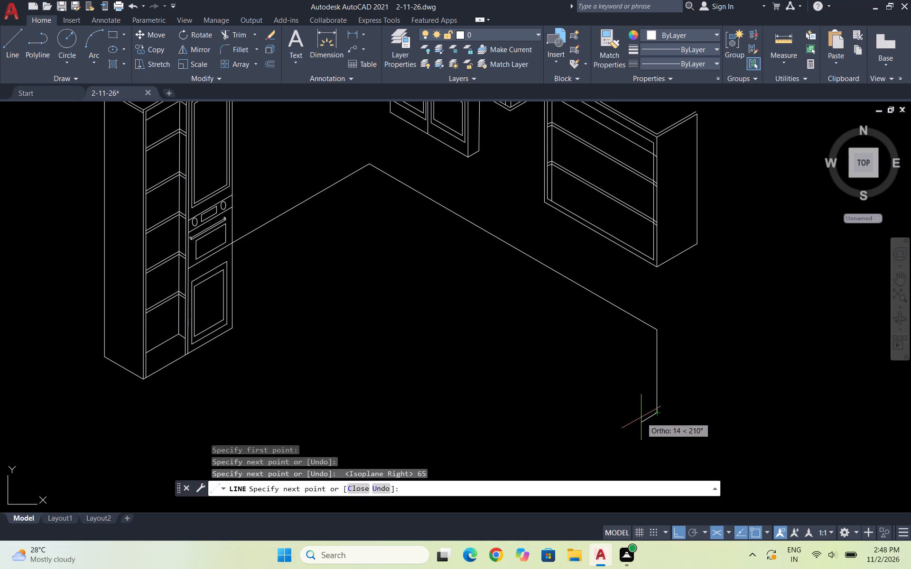
scroll(608, 396, "down", 2)
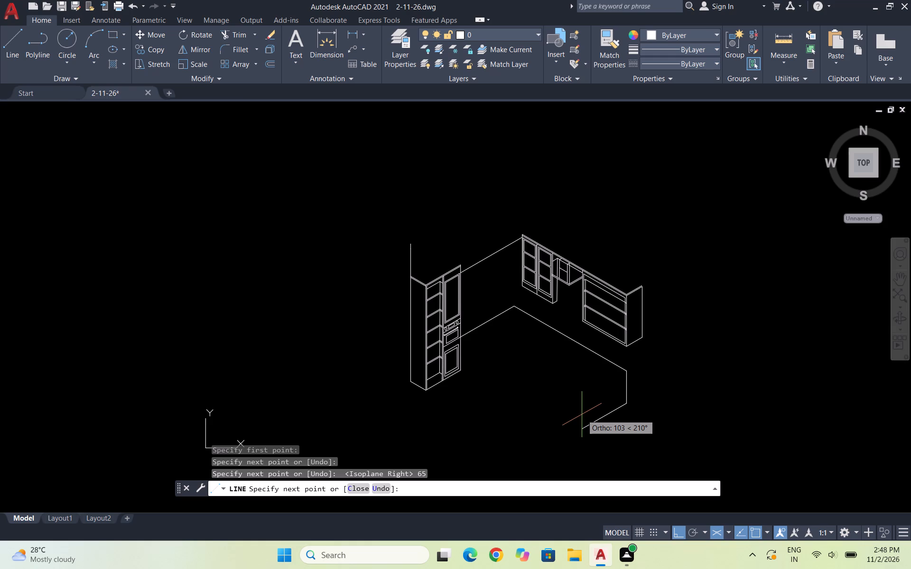
type("40")
key("Return")
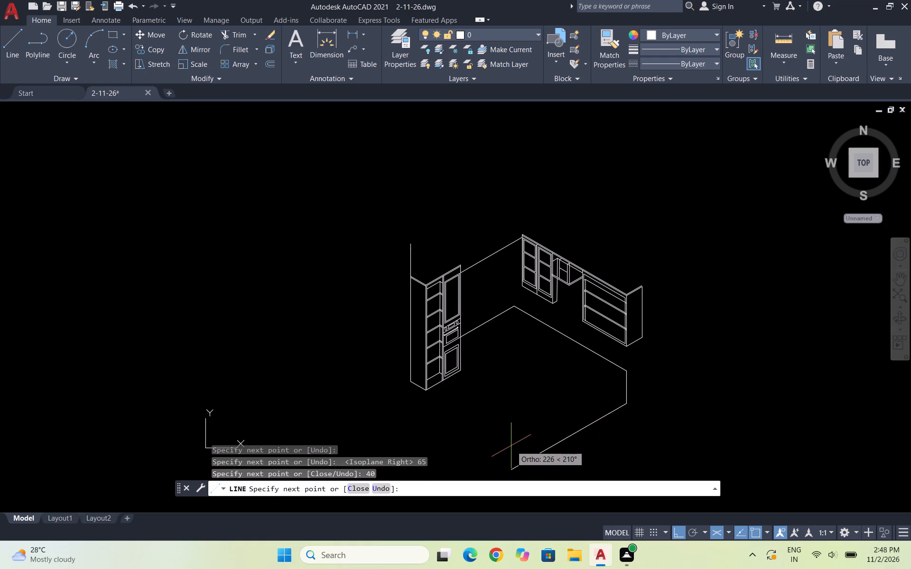
type("140")
key("Return")
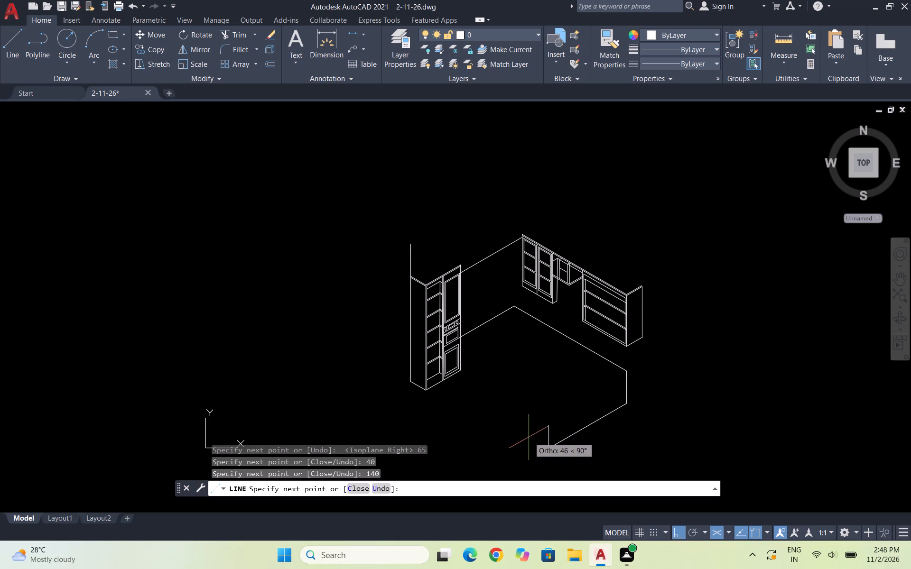
Continue the outline at 150° on the left isoplane with segments of 40 and 60.
key("F5")
type("40")
key("Return")
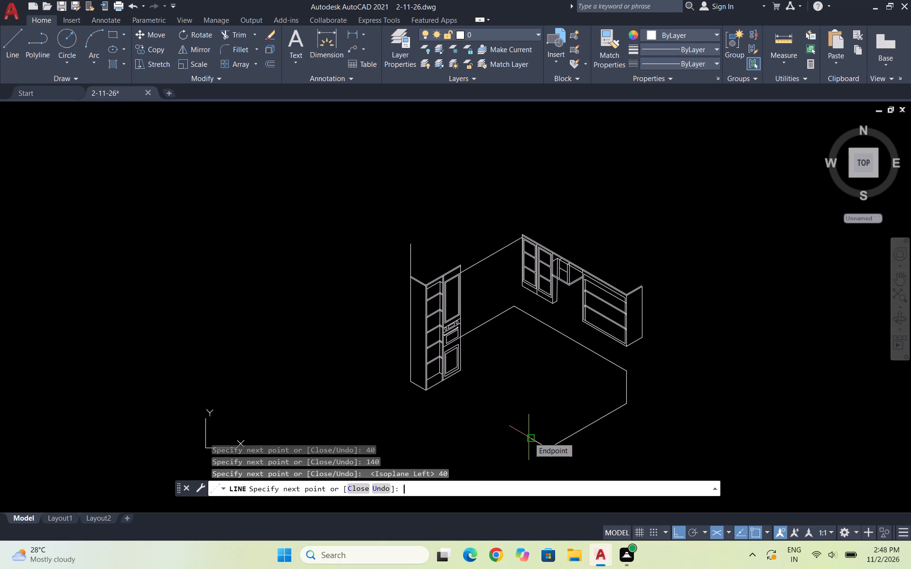
scroll(544, 419, "down", 1)
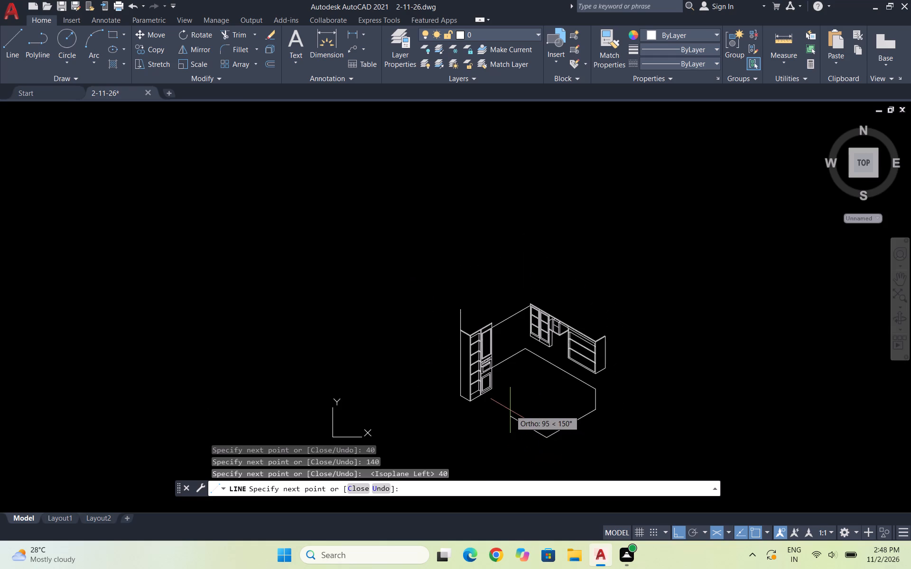
scroll(533, 434, "up", 2)
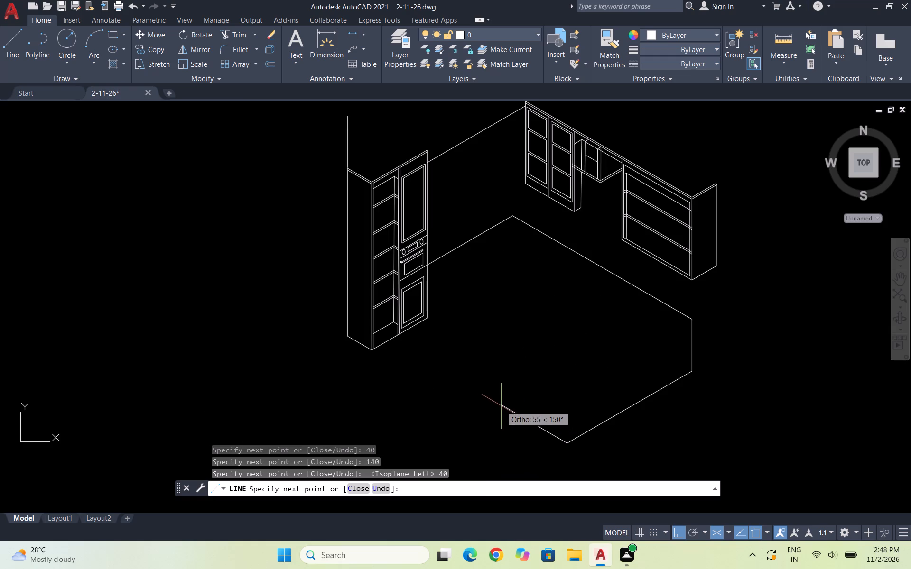
type("60")
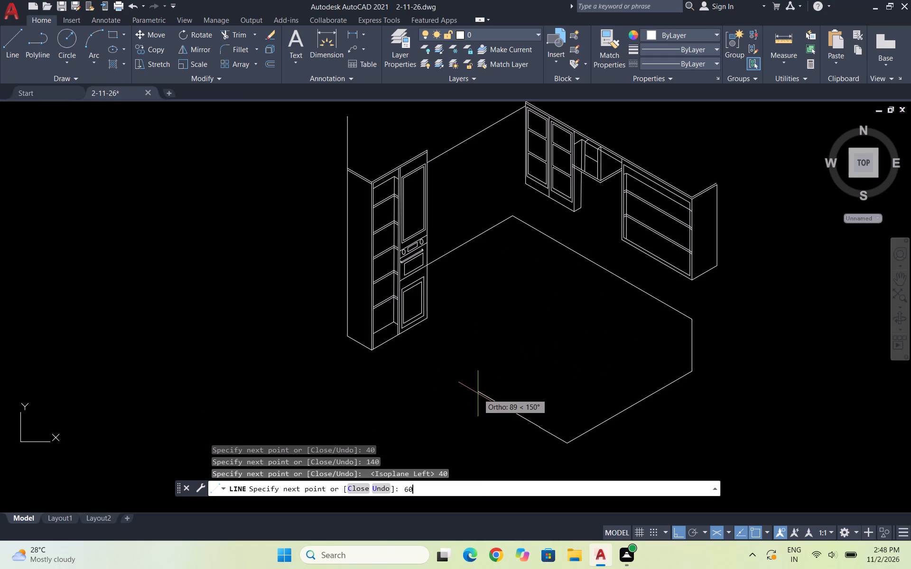
key("Return")
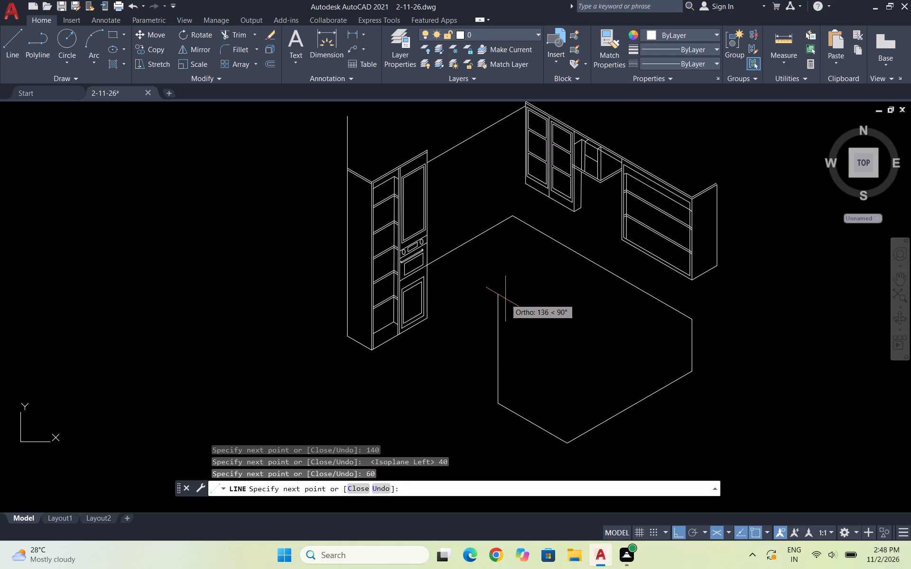
Continue the outline 100 straight up, then 100 at 330°.
type("100")
key("Return")
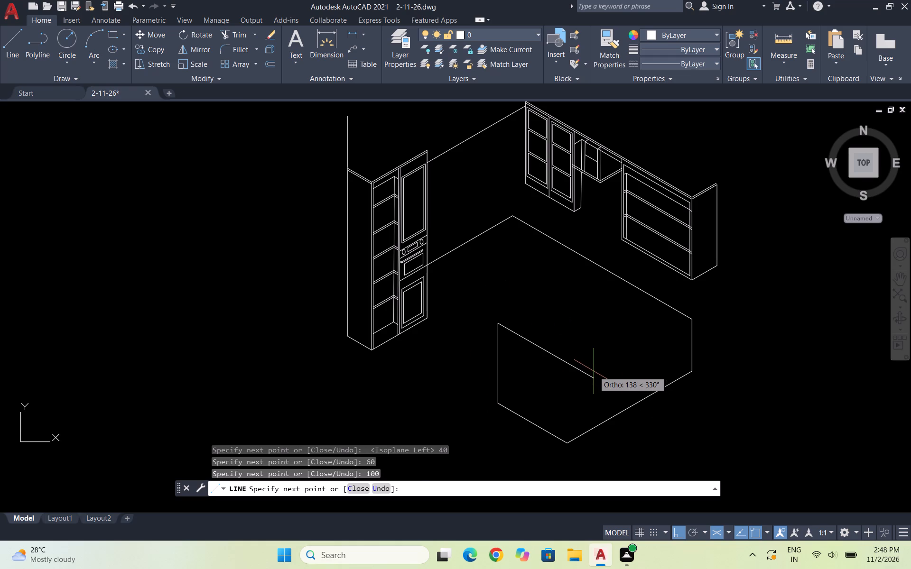
type("100")
key("Return")
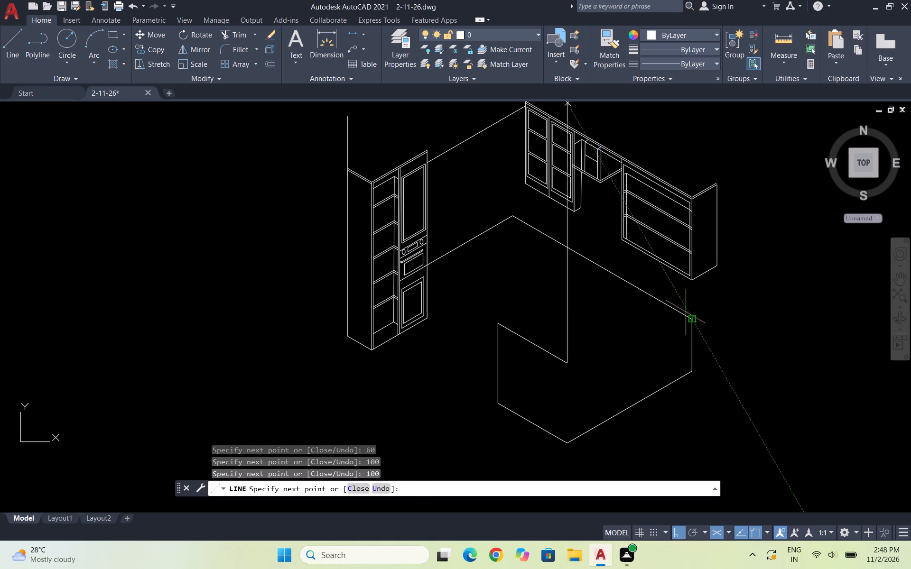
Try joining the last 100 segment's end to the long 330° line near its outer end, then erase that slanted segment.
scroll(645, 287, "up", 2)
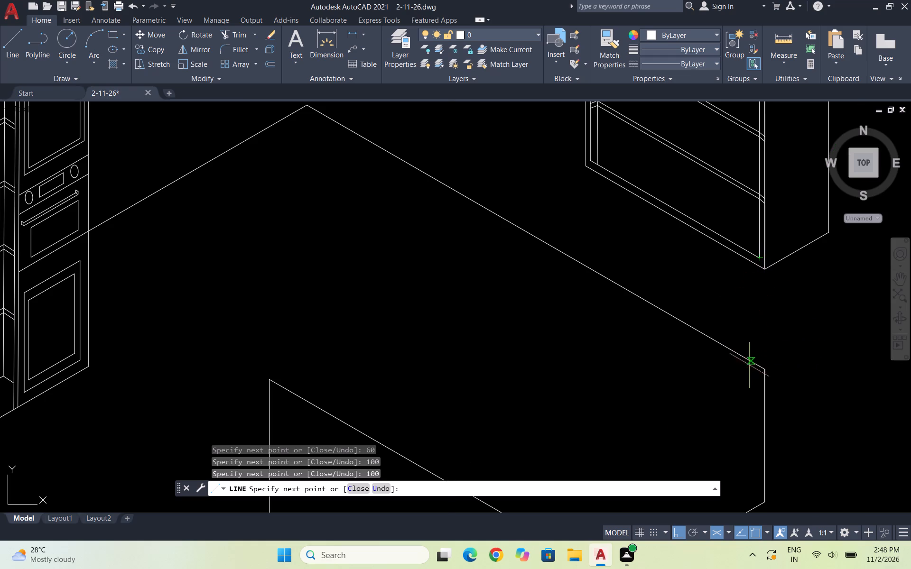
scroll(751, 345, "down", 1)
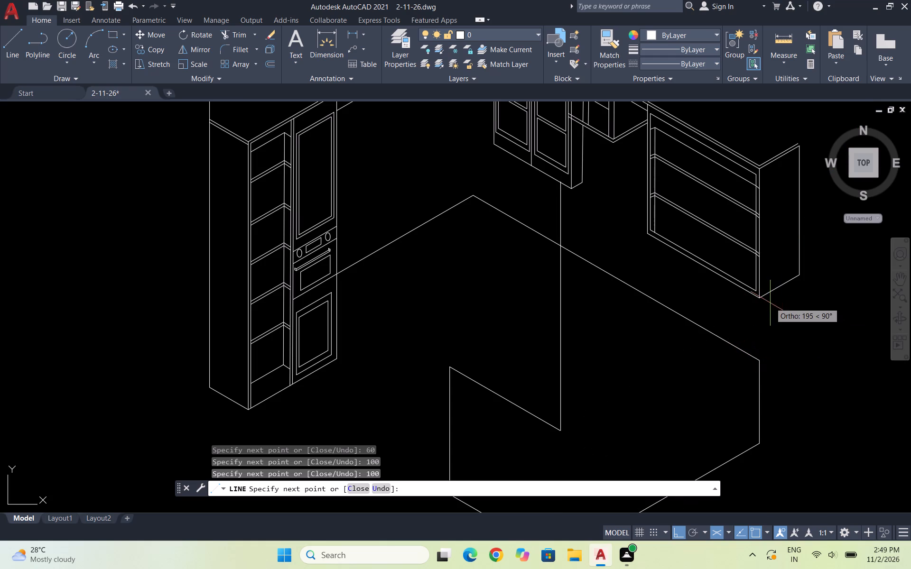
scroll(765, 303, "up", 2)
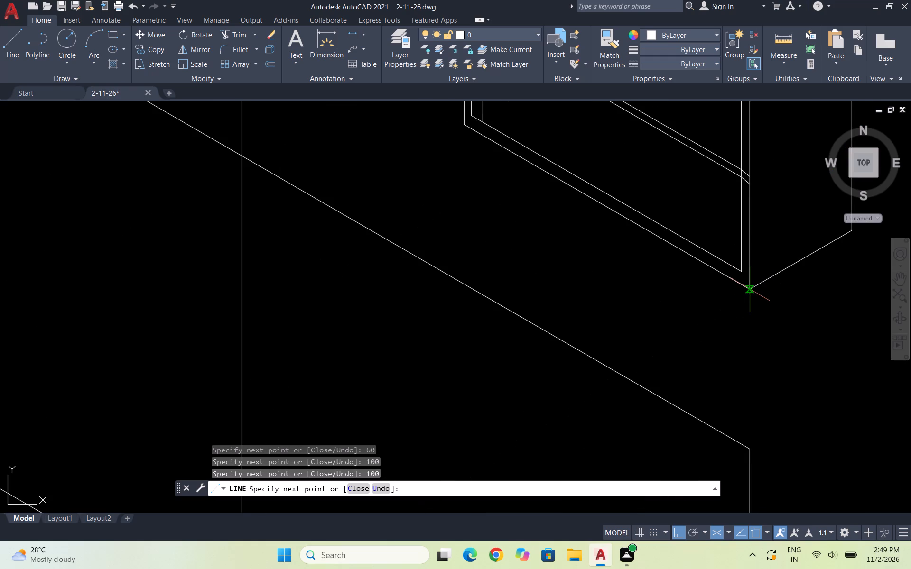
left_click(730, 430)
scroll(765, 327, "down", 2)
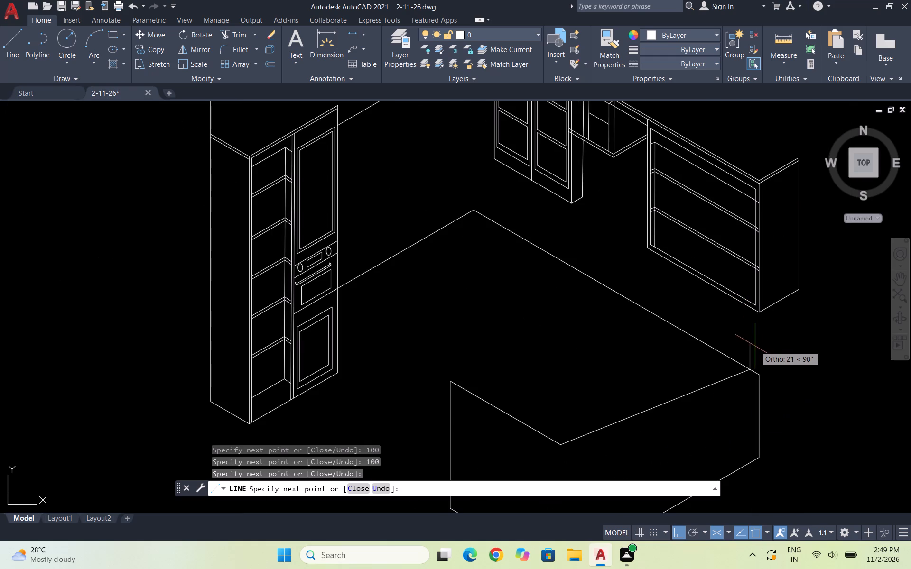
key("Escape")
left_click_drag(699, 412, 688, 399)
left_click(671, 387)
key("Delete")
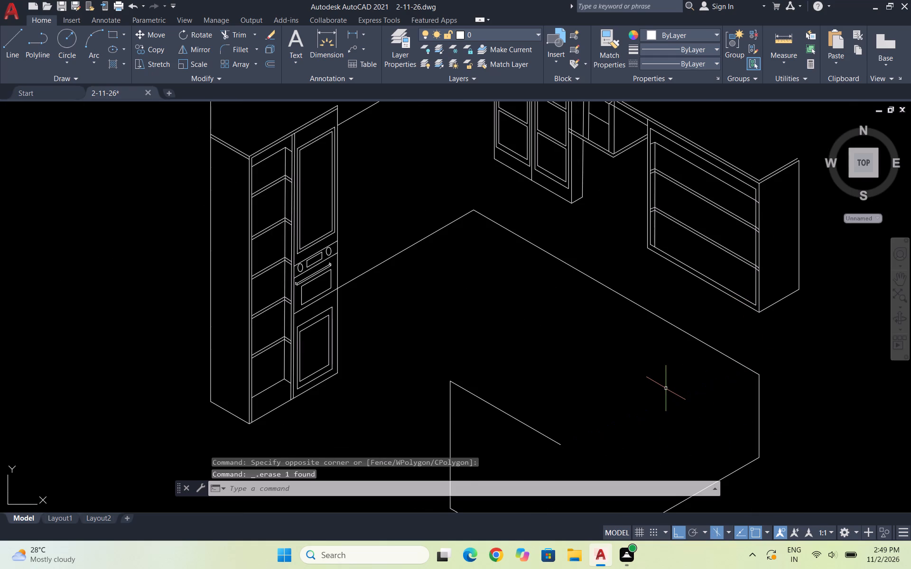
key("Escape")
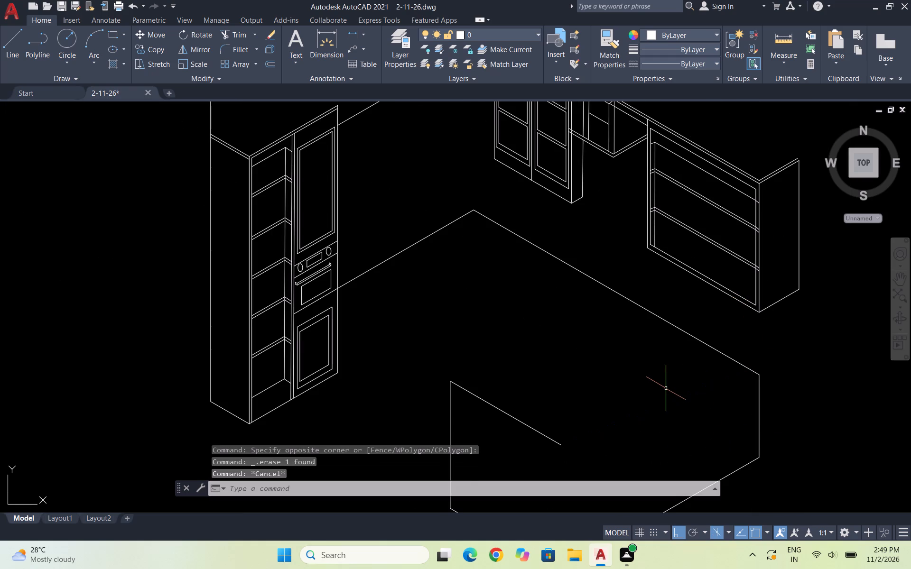
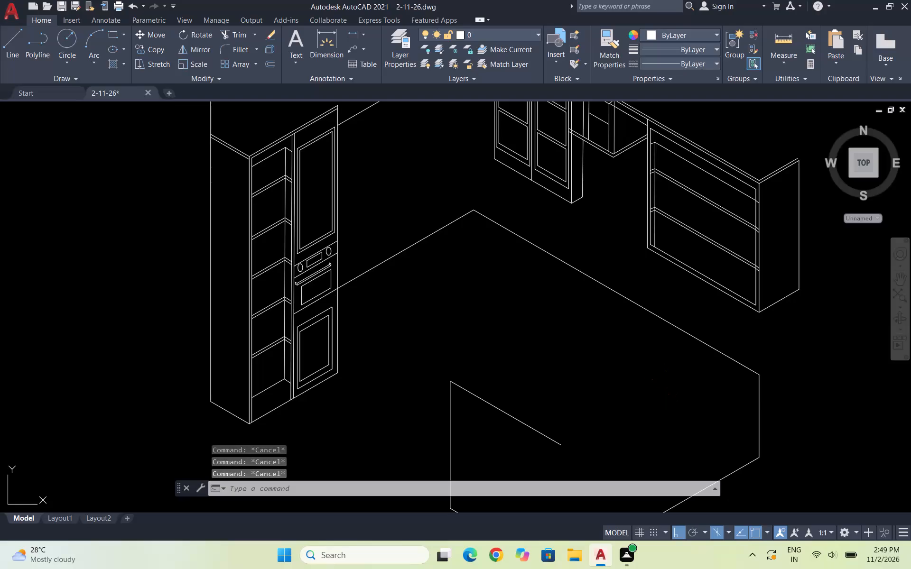
Start a new line from the open end of the 100-long 330° segment of the base cabinet outline.
key("Escape")
key("Escape")
key("Escape")
key("l")
key("Return")
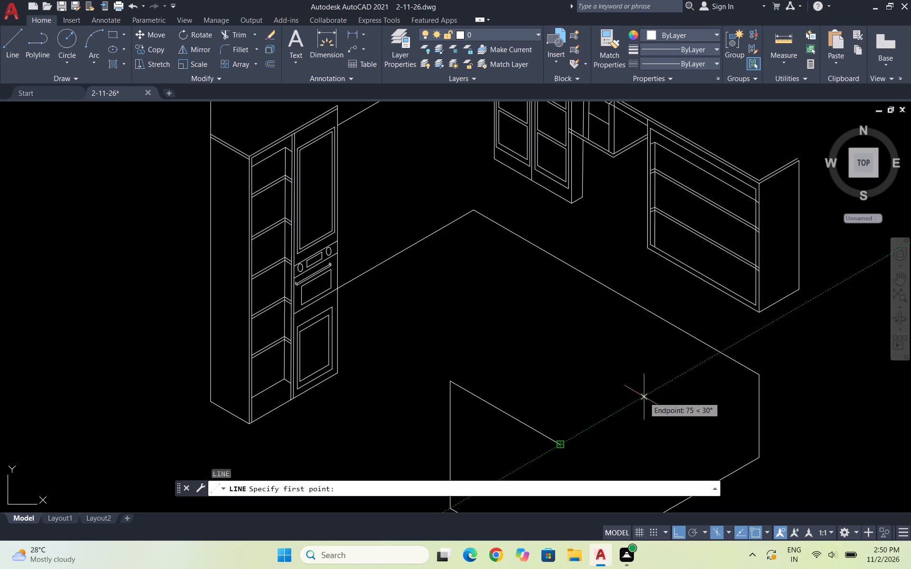
left_click(562, 445)
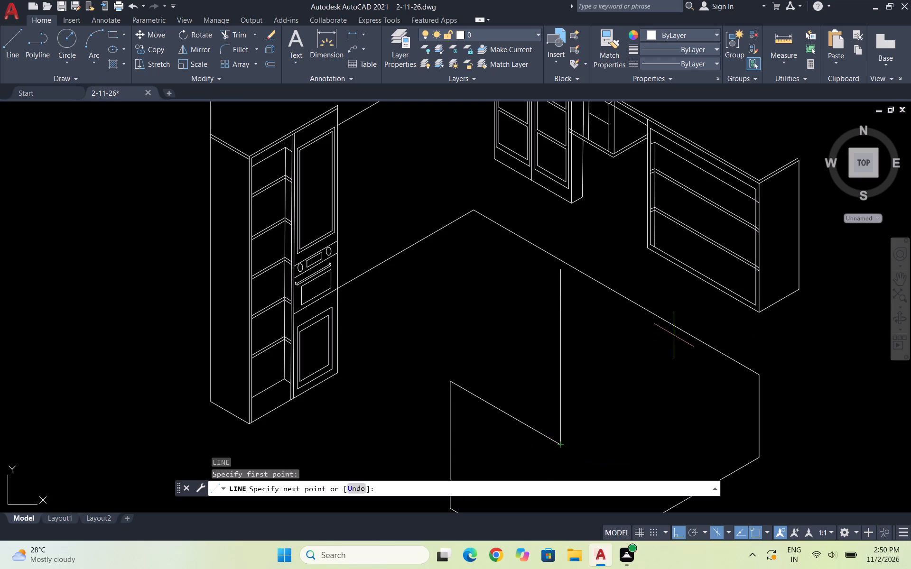
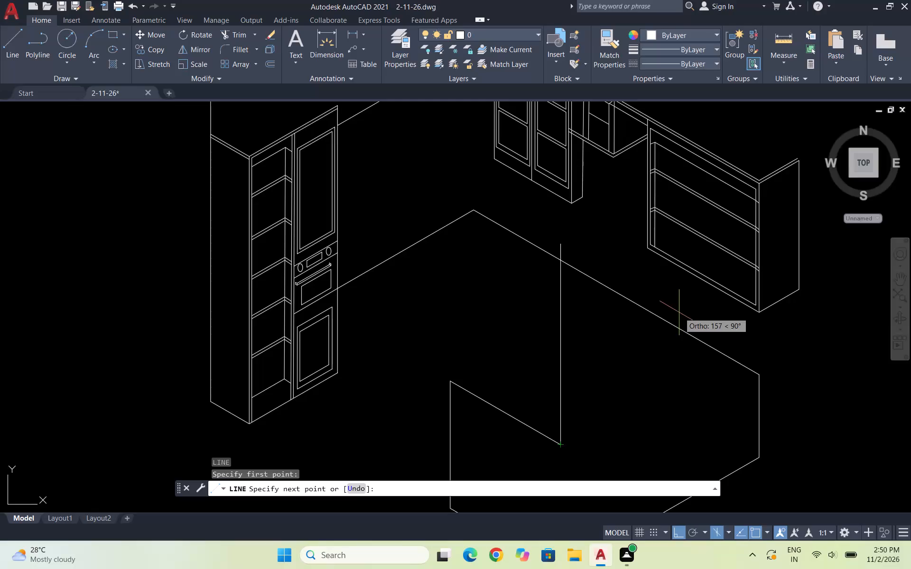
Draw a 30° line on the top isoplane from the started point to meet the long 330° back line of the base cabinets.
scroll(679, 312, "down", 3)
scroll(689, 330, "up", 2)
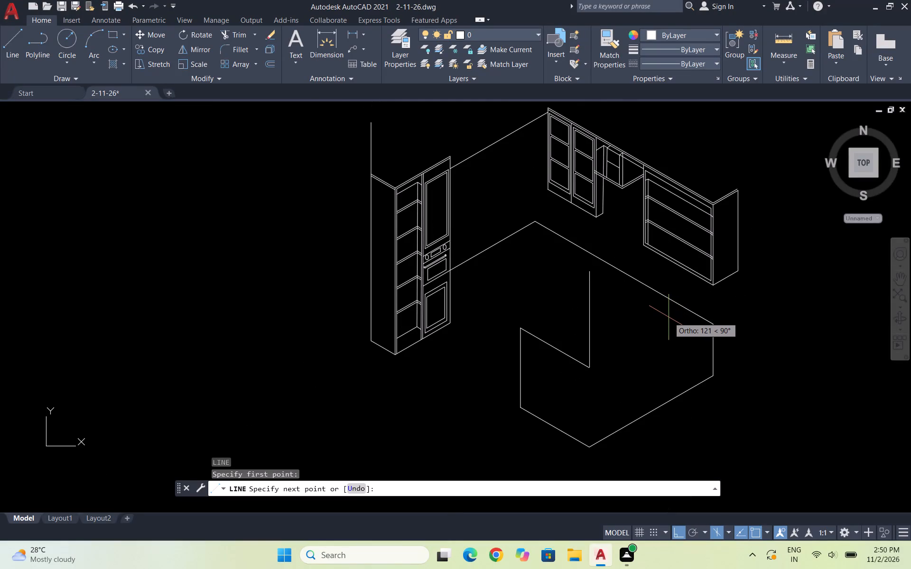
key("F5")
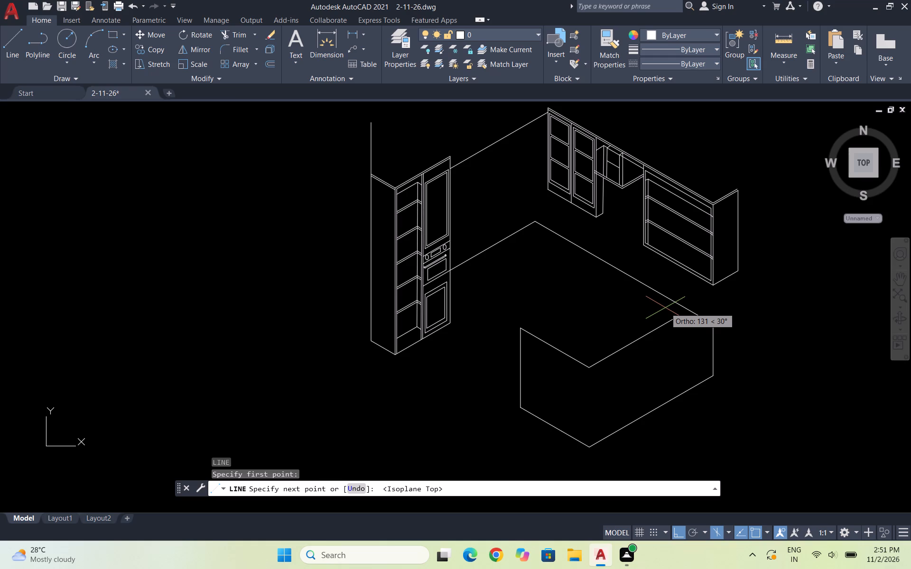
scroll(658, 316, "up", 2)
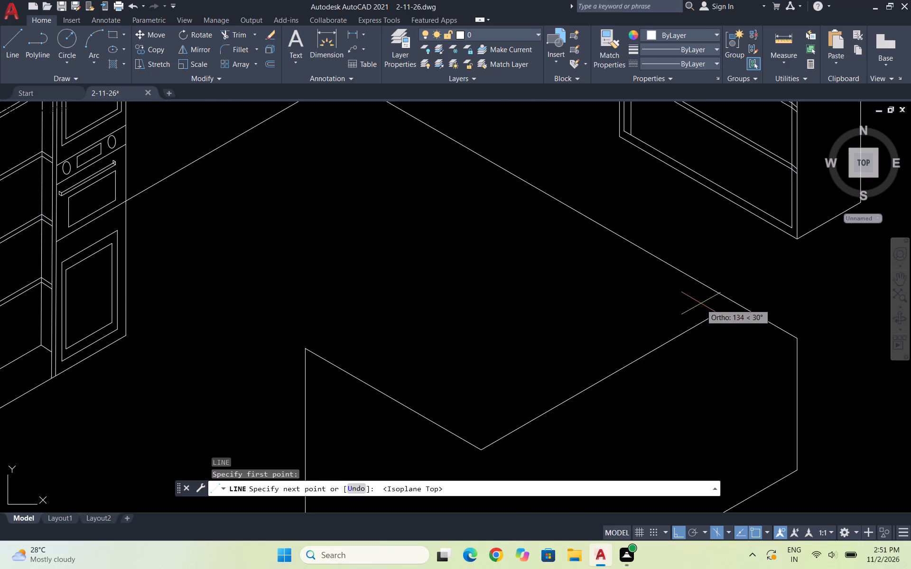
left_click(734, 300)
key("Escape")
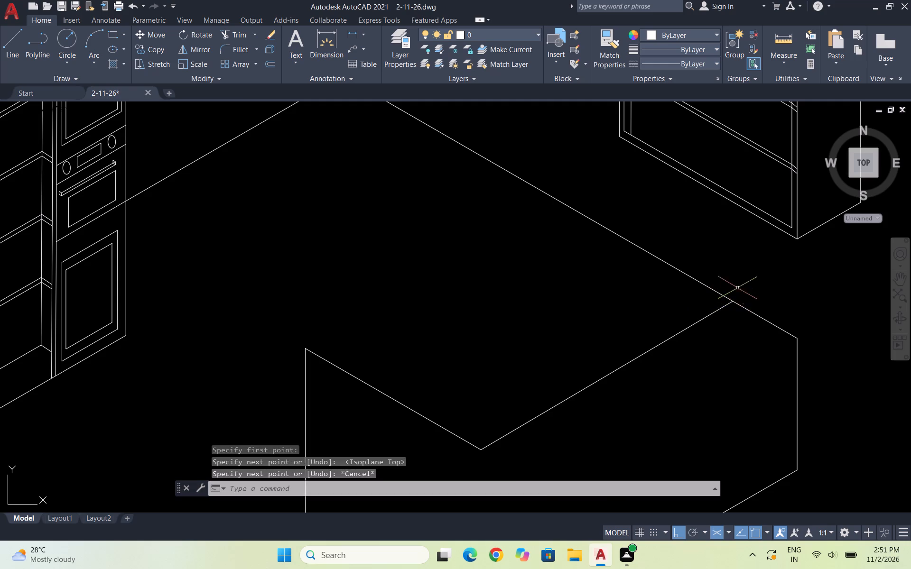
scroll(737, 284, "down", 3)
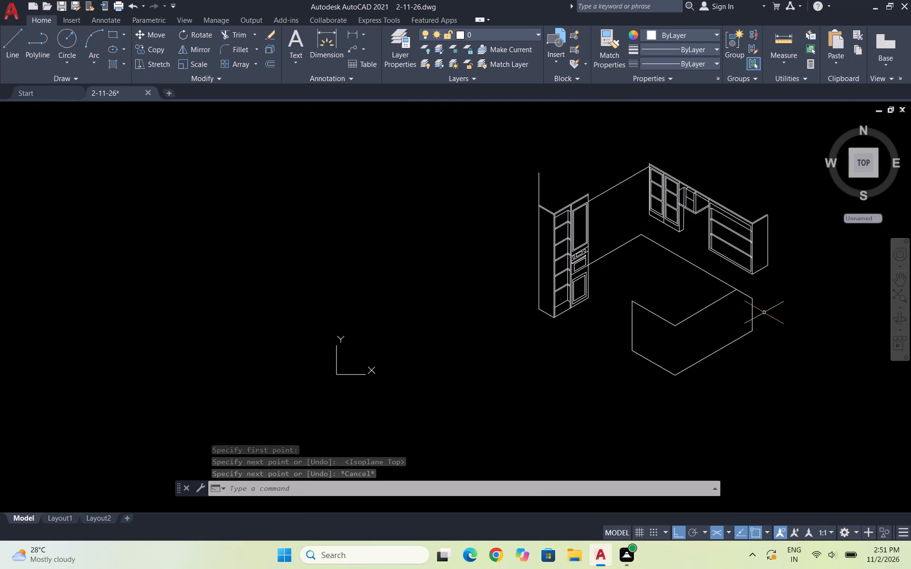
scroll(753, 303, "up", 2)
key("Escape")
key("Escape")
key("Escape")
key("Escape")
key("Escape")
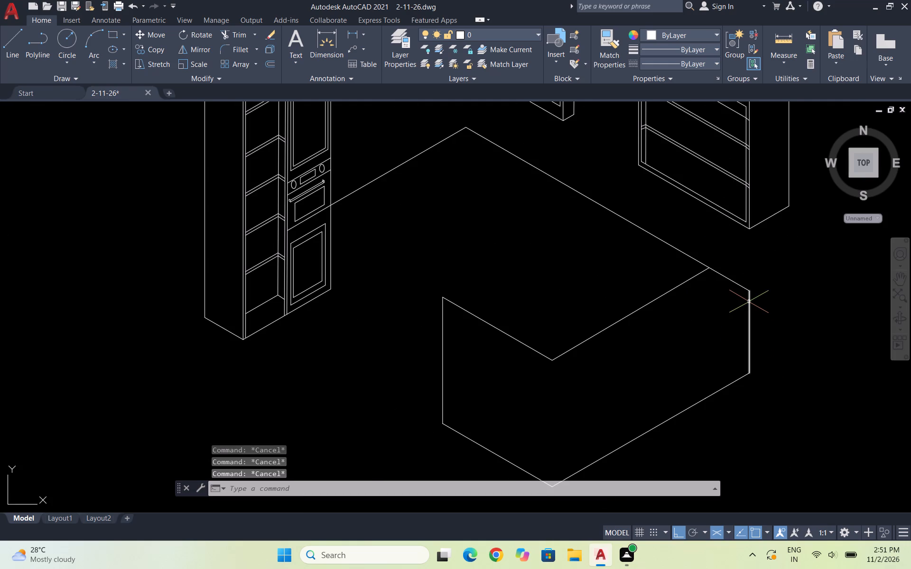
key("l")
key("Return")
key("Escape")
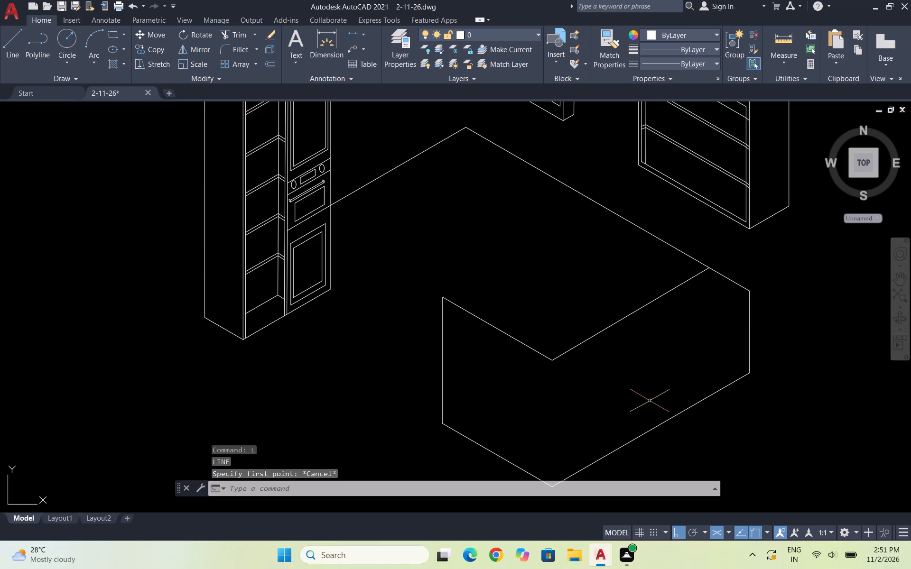
Copy the two collinear segments of the long bottom edge up from the base of the short end vertical to its top.
left_click(679, 419)
left_click(669, 407)
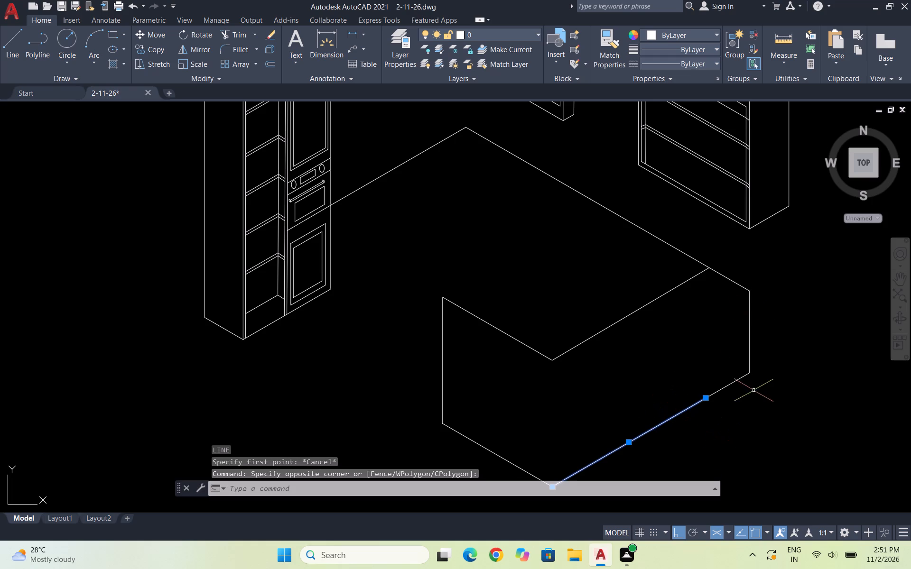
scroll(756, 386, "down", 1)
scroll(756, 384, "up", 2)
left_click_drag(715, 392, 709, 391)
left_click(675, 381)
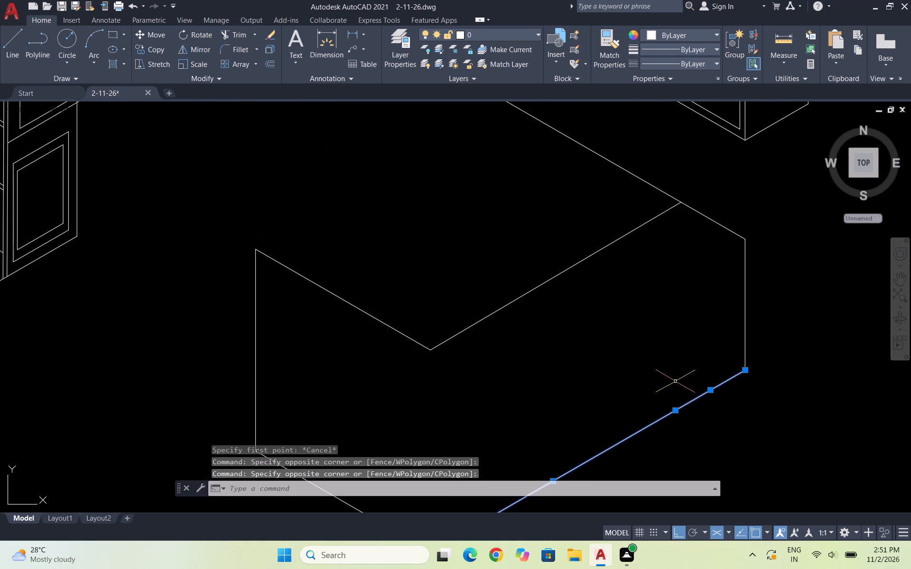
type("CO")
key("Return")
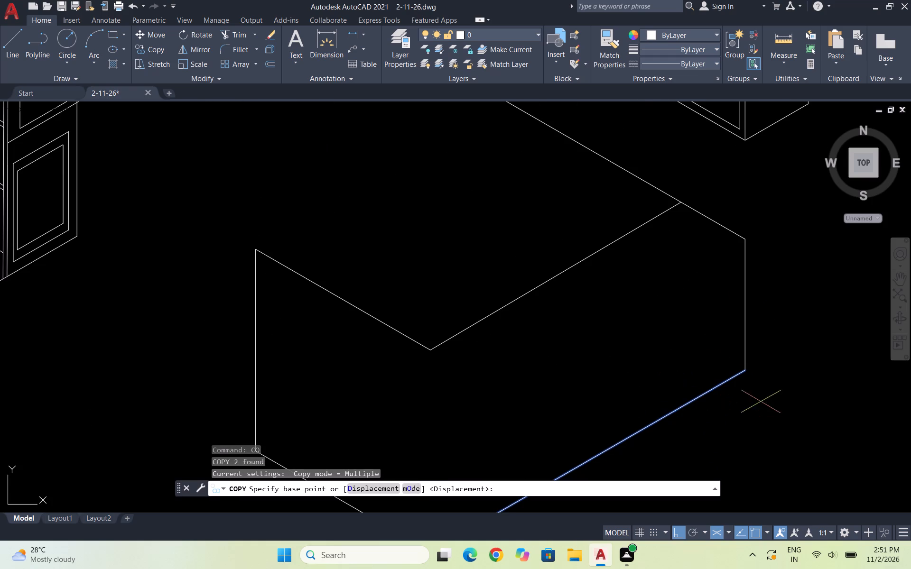
left_click(744, 373)
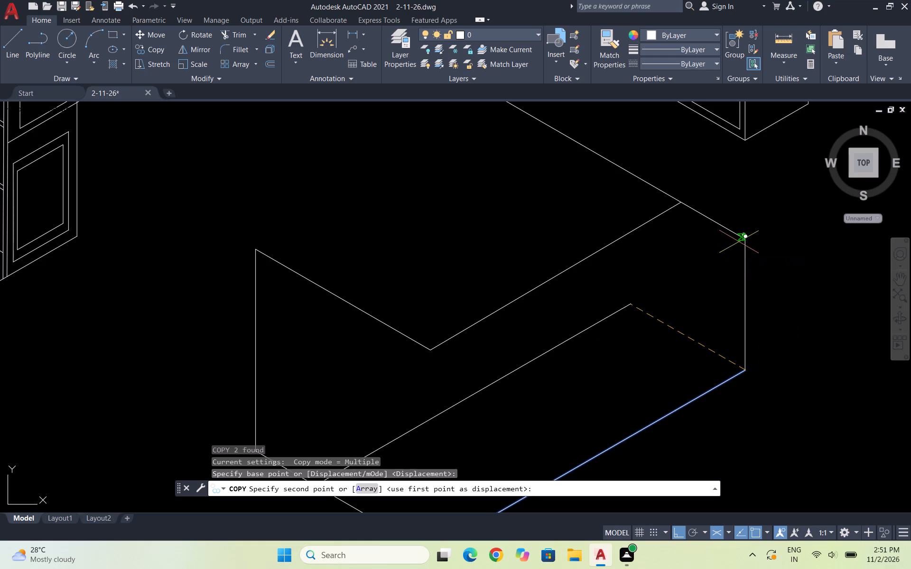
left_click(744, 238)
key("Escape")
scroll(728, 193, "down", 2)
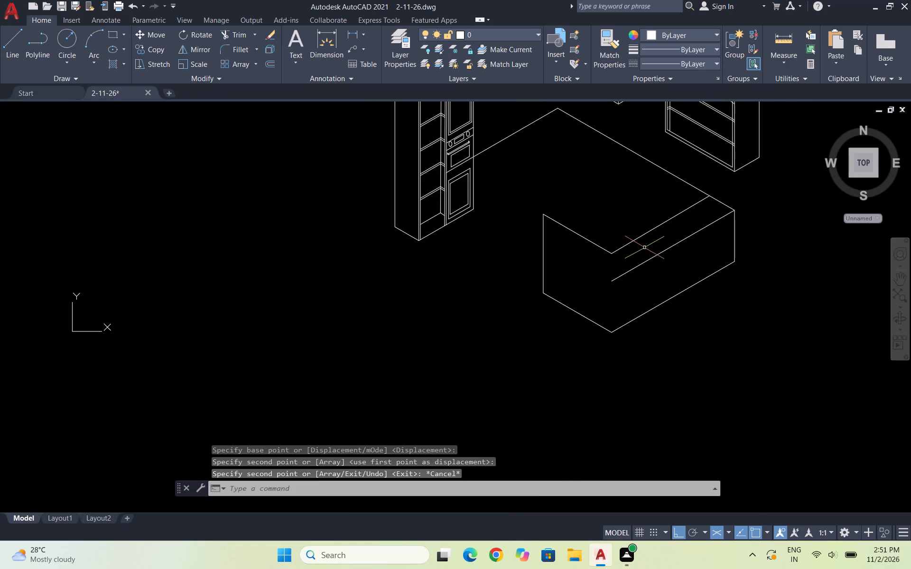
key("Escape")
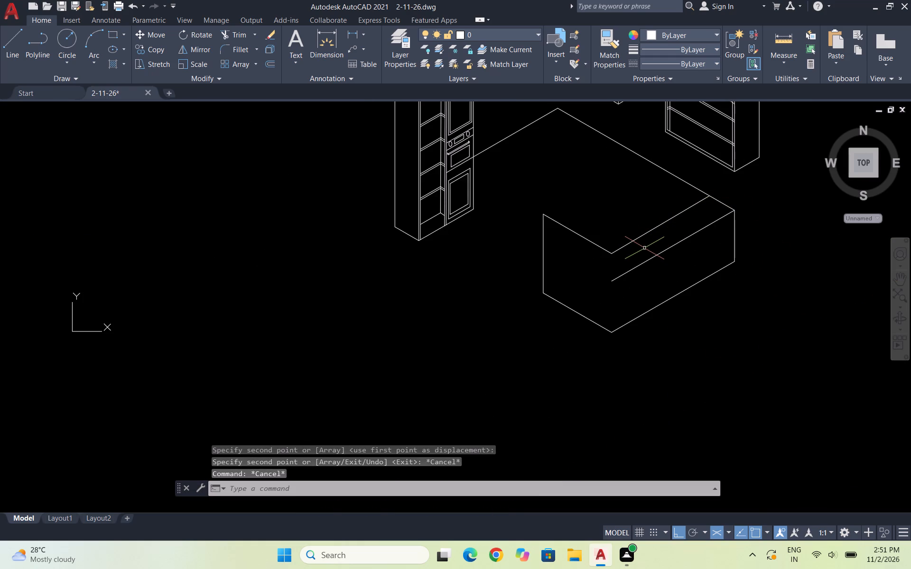
Draw the front vertical corner edge from the free end of the copied long edge down to the bottom front corner.
key("l")
key("Return")
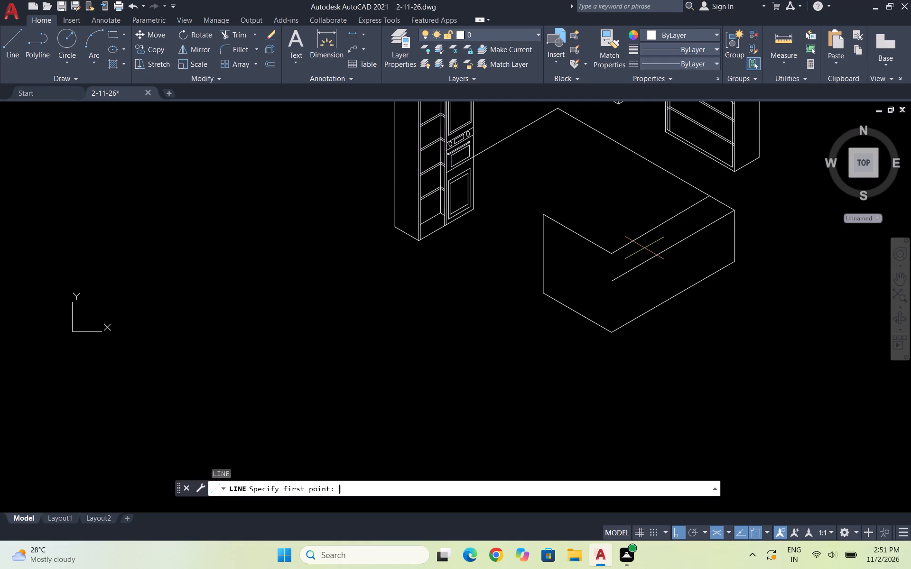
left_click(609, 281)
left_click(611, 330)
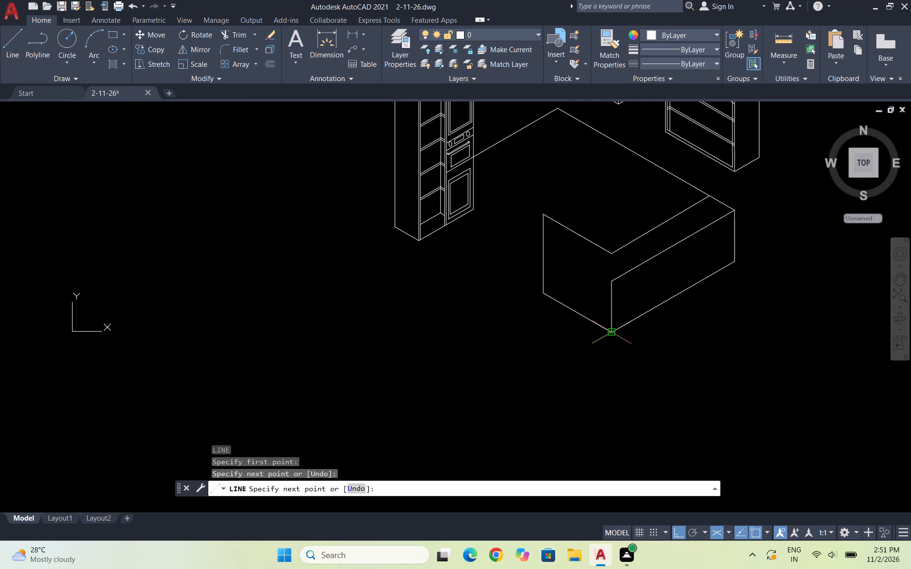
key("Escape")
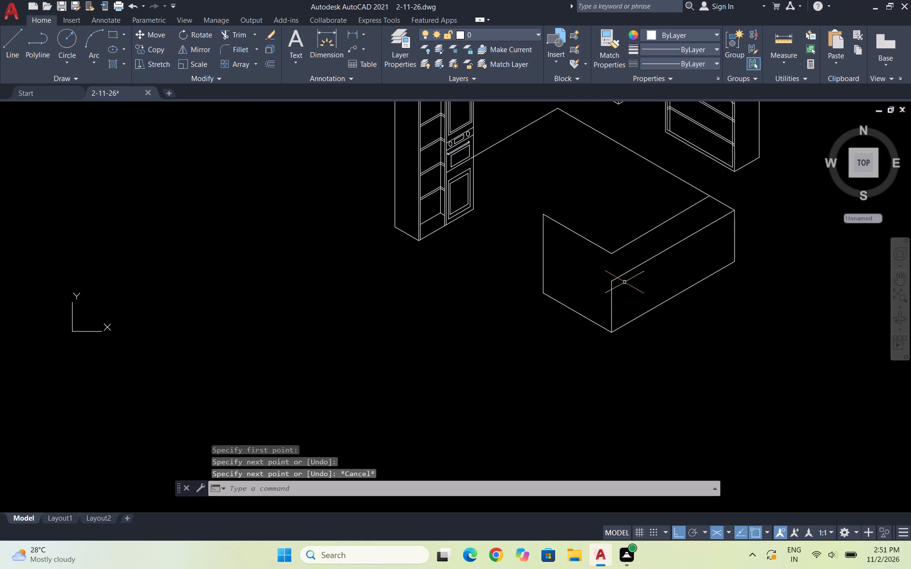
key("Escape")
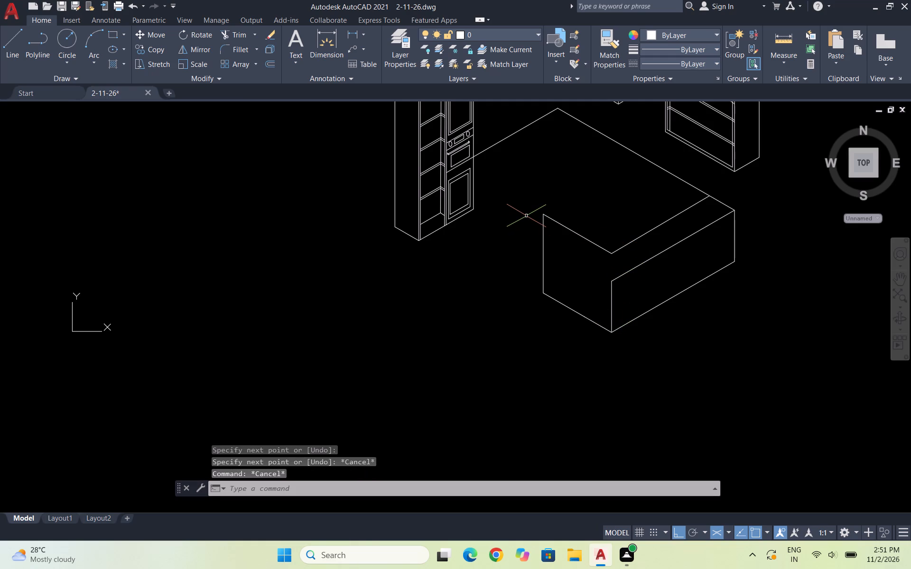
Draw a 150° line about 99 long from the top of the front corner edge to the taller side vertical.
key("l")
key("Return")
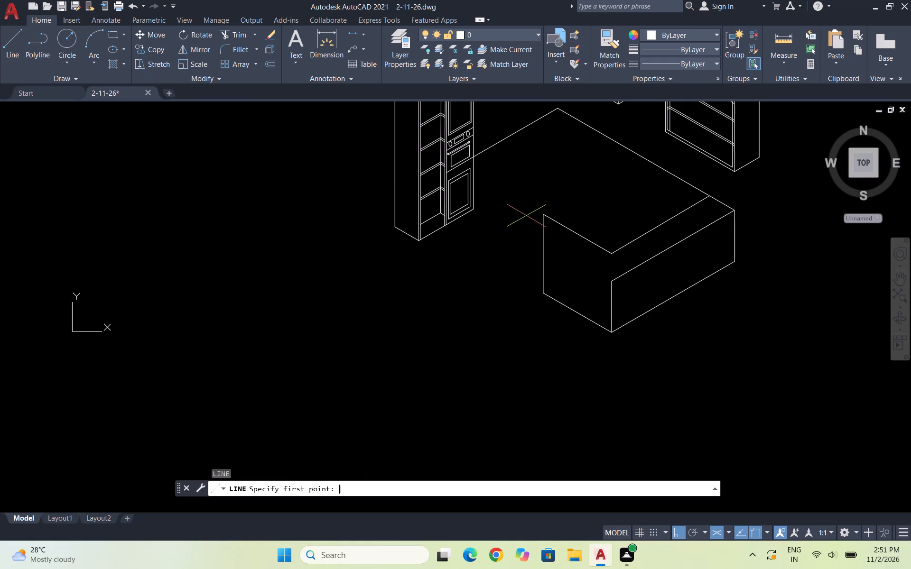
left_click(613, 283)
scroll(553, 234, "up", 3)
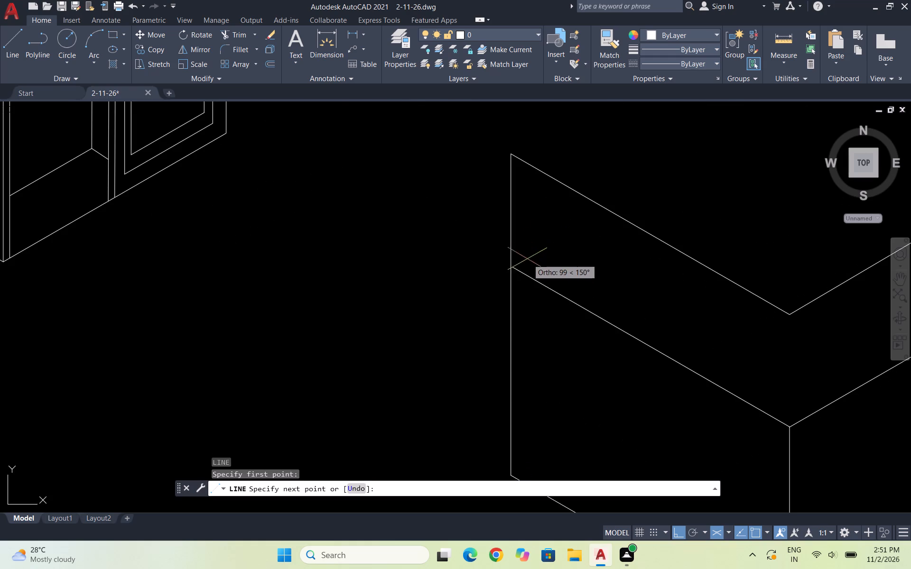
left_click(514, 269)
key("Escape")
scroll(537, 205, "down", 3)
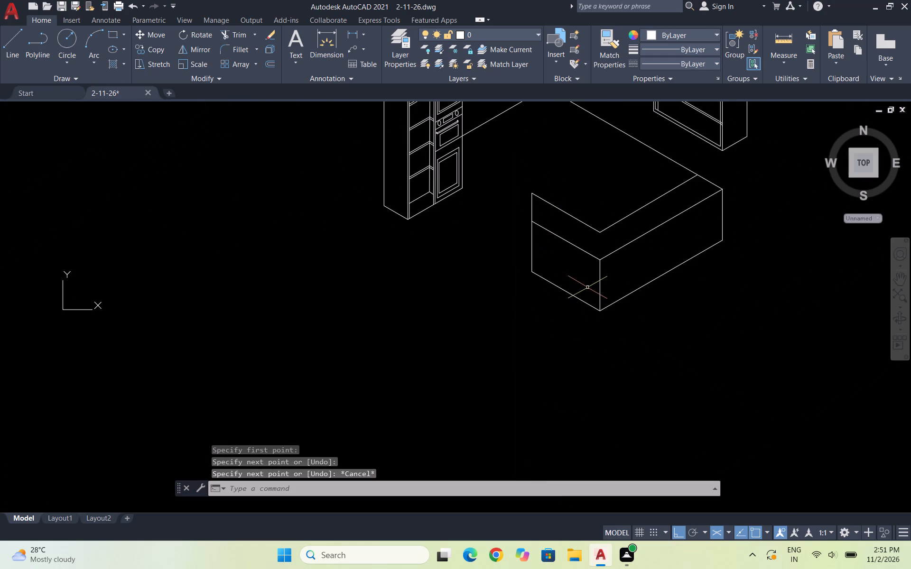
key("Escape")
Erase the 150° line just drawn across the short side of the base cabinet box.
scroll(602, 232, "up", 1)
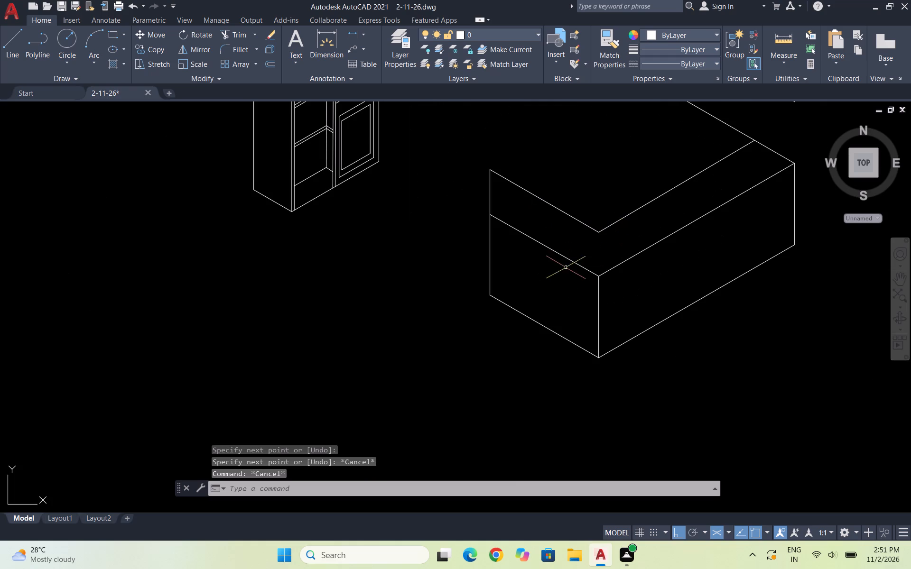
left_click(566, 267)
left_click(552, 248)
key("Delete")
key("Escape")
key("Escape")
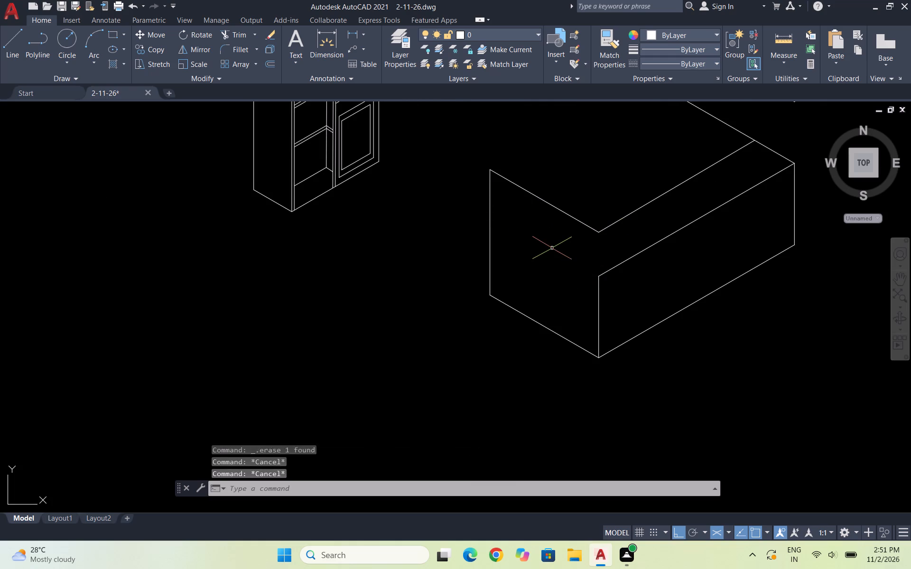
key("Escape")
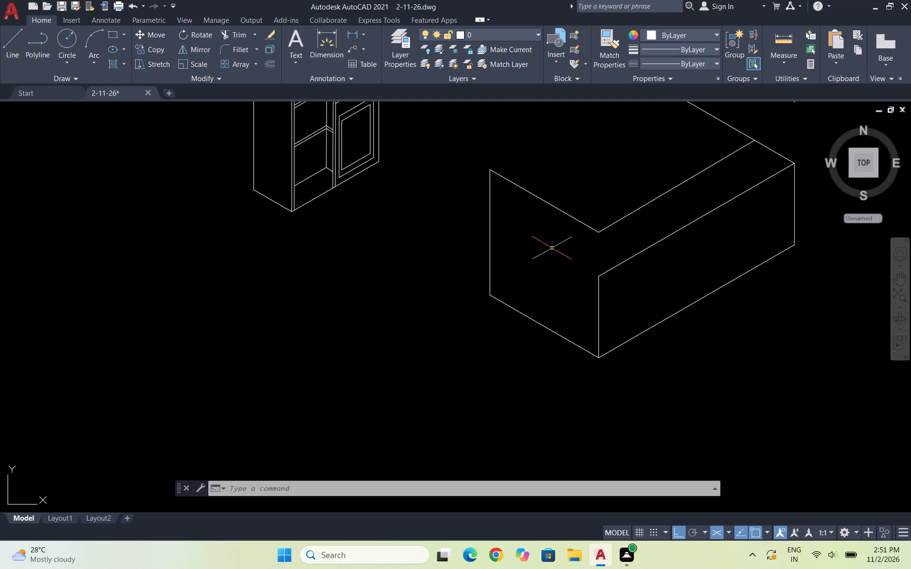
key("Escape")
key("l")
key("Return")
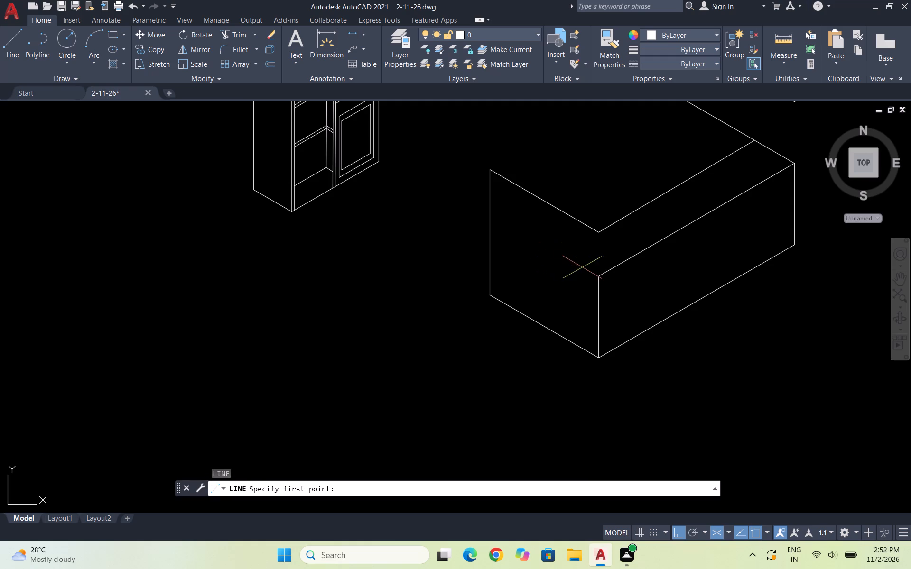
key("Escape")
Copy the bottom edge of the short side up from the bottom front corner to the top of the front corner edge.
left_click_drag(570, 357, 565, 347)
left_click(548, 311)
type("CO")
key("Return")
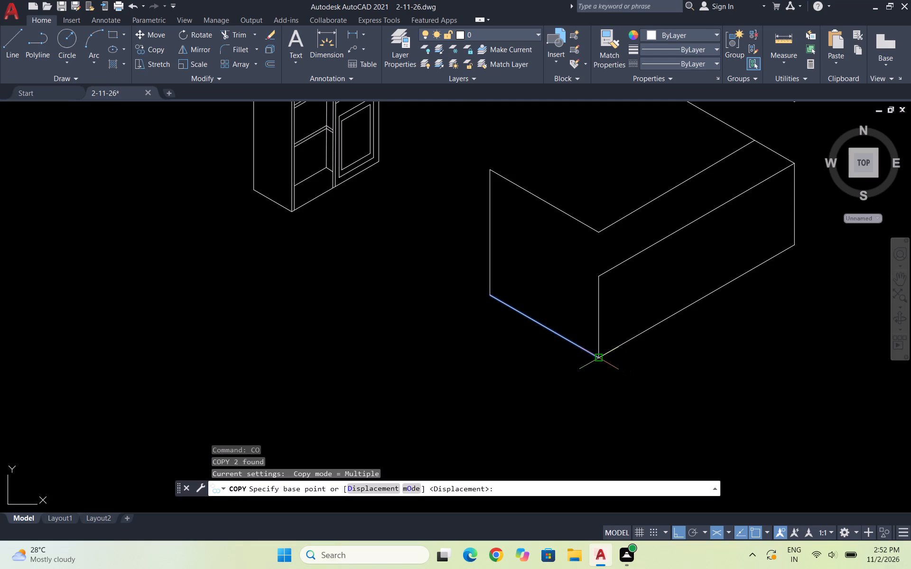
left_click(598, 357)
left_click(598, 276)
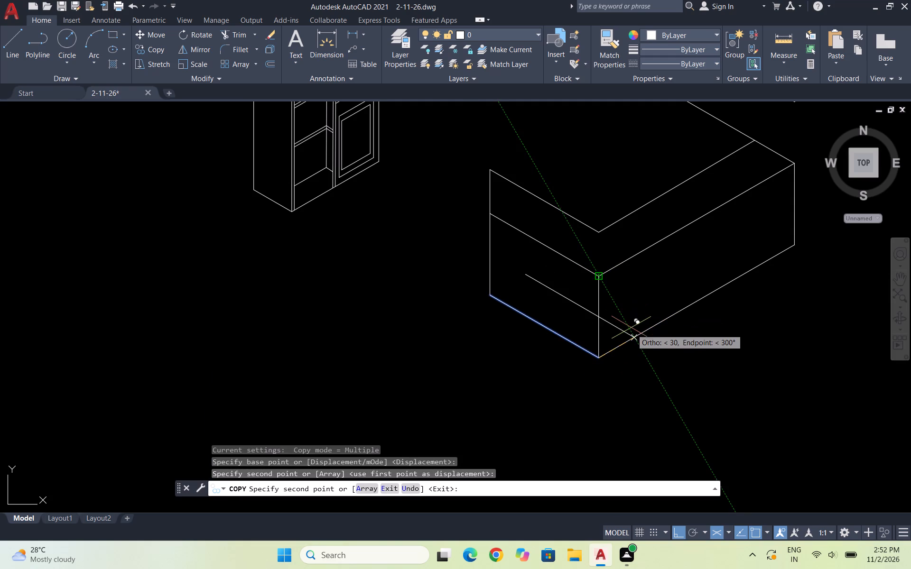
key("Escape")
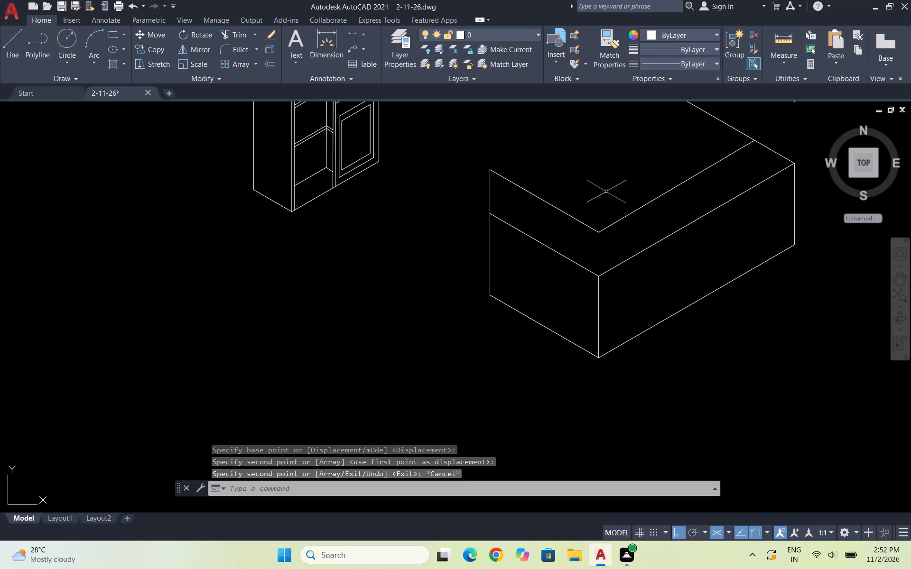
Erase the inner 30° line and the upper 330° line that meet above the base cabinet box's new top edges.
scroll(614, 185, "up", 1)
left_click_drag(640, 261, 633, 254)
left_click(620, 228)
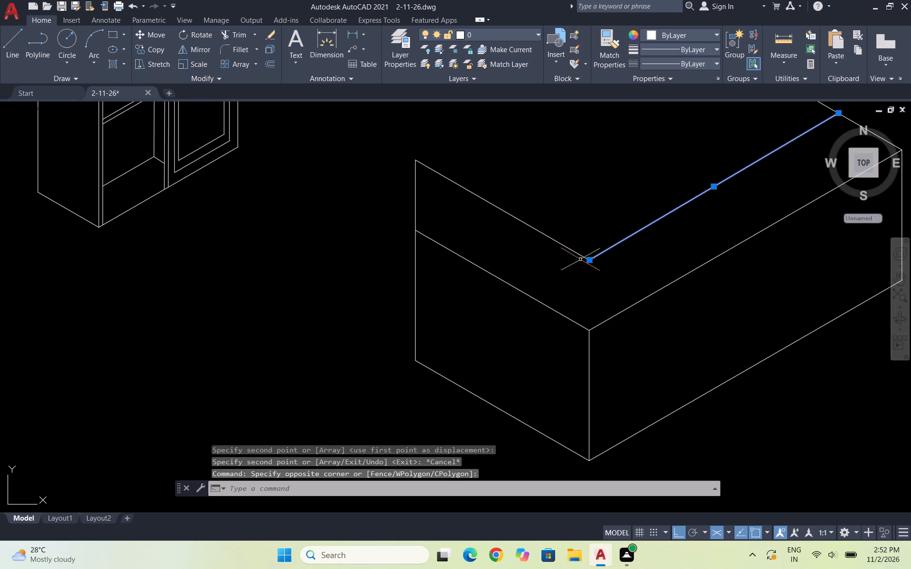
left_click(583, 268)
left_click(539, 234)
key("Delete")
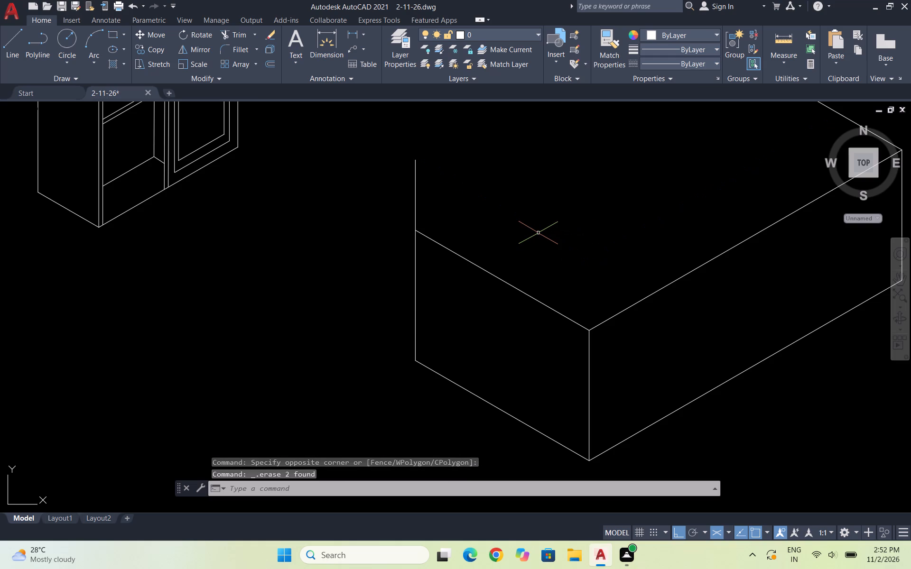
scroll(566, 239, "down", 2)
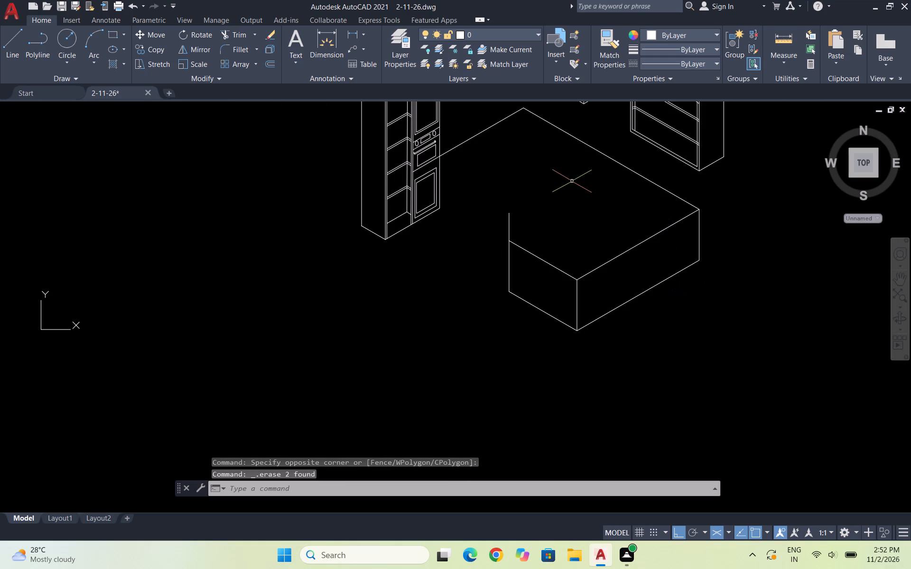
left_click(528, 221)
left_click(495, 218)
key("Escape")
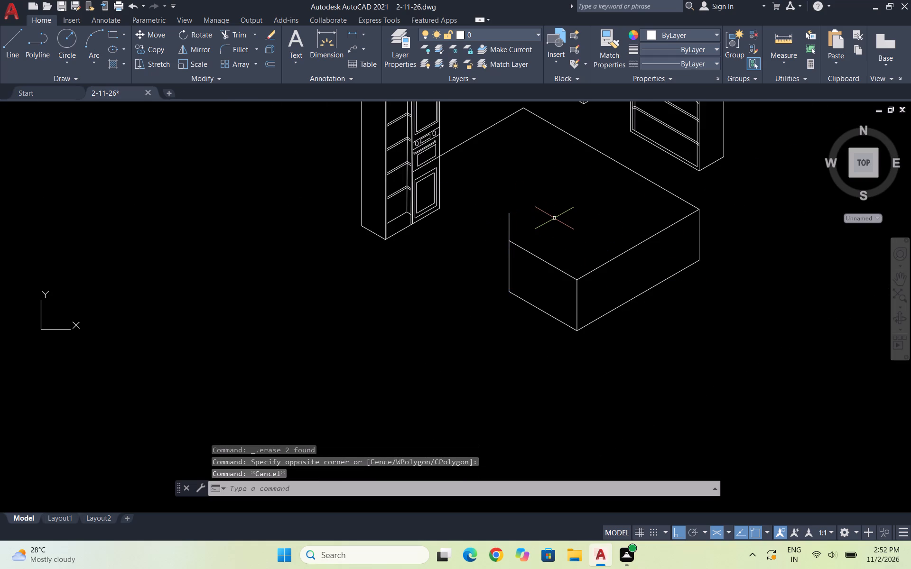
Trim the stub of the short side's vertical line that projects above the base cabinet box's top edge.
type("TR")
key("Return")
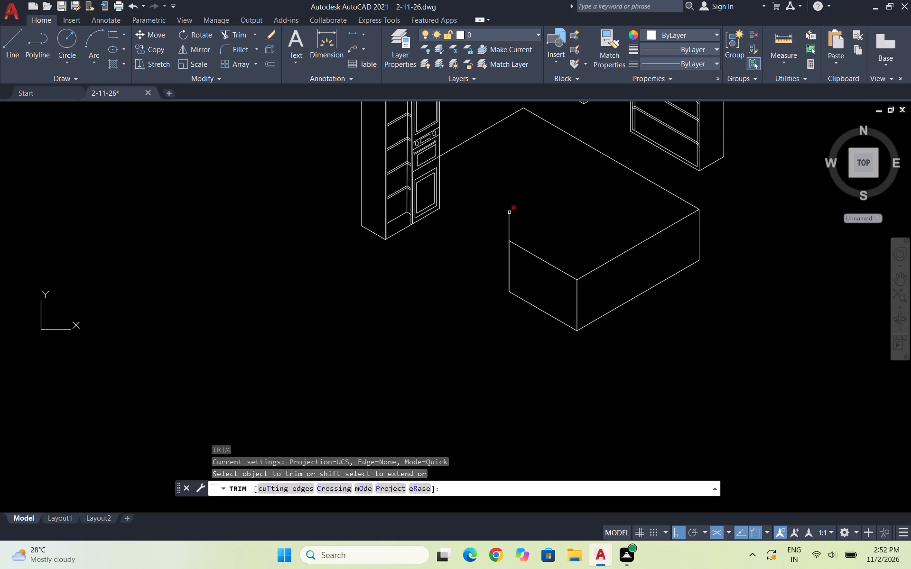
left_click(509, 212)
key("Escape")
key("Escape")
key("Escape")
key("Escape")
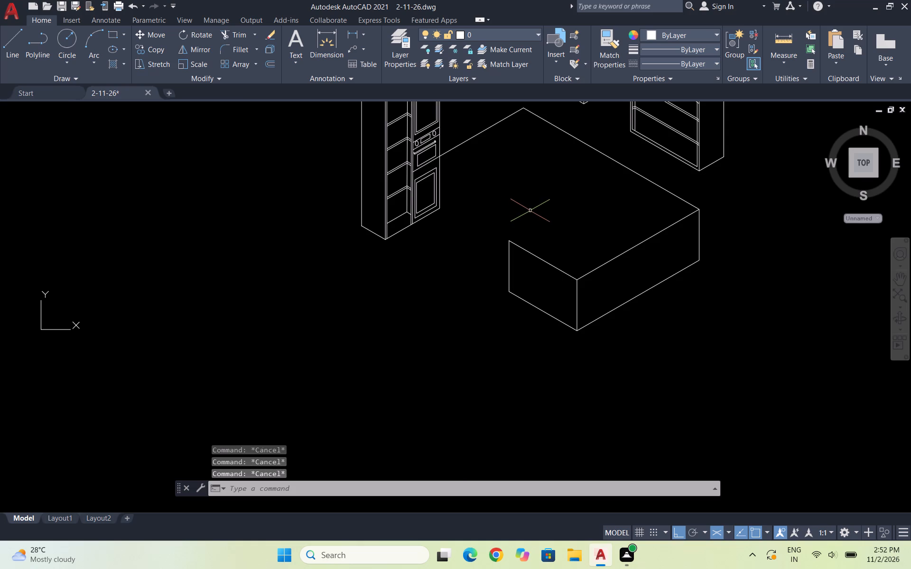
Select both collinear segments of the base cabinet box's long top edge.
left_click(618, 266)
left_click(614, 251)
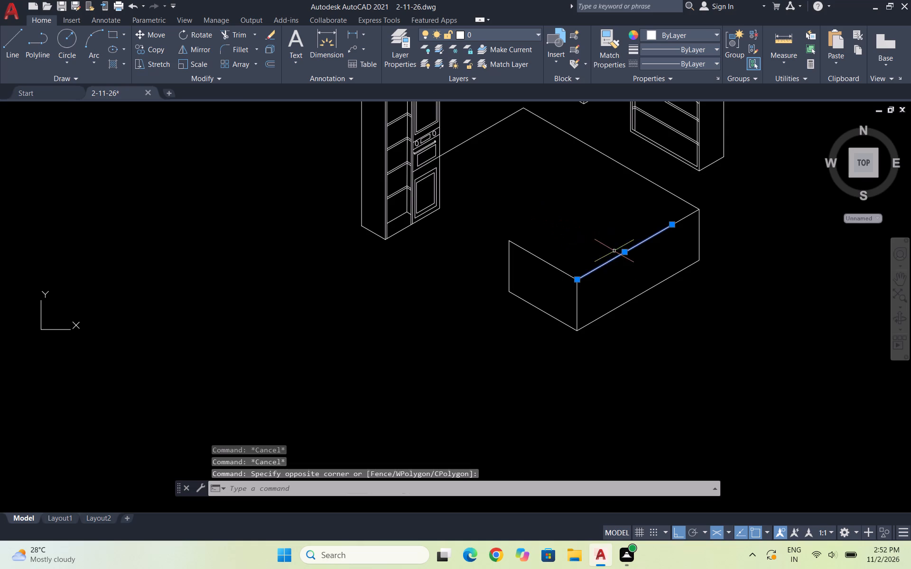
scroll(686, 202, "up", 2)
left_click_drag(694, 253, 687, 248)
left_click(660, 232)
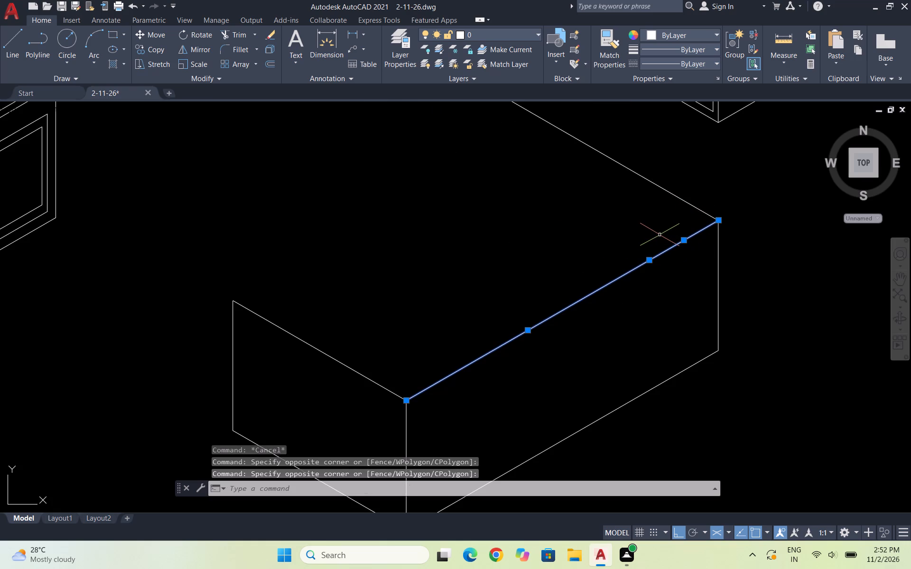
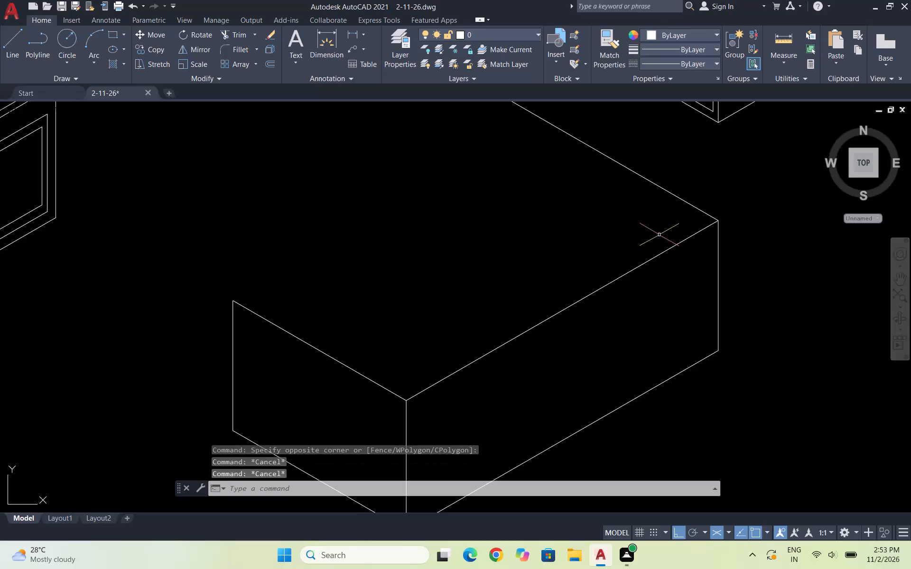
Copy both segments of the base cabinet box's long top edge from the front corner to the far end of the short top edge.
key("Escape")
key("Escape")
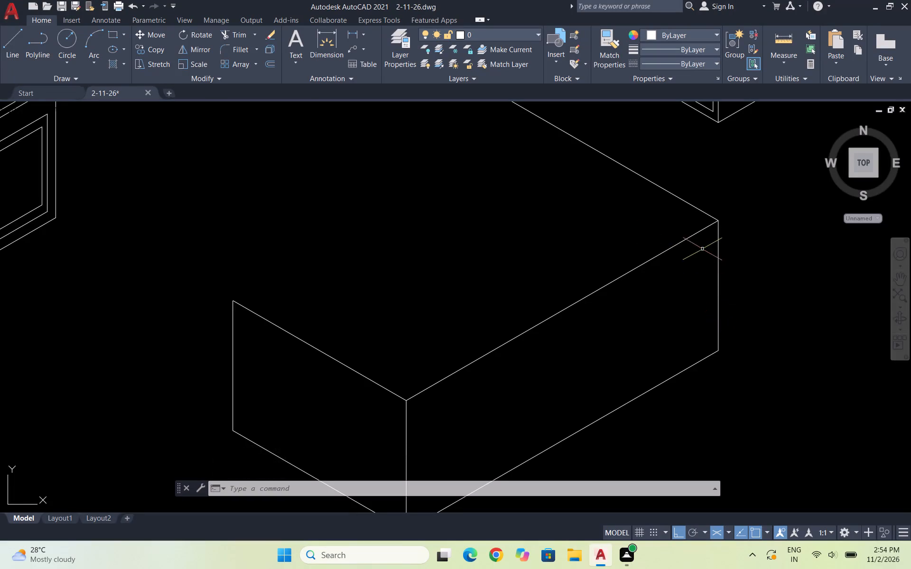
scroll(694, 256, "up", 1)
left_click_drag(694, 256, 674, 248)
left_click(605, 230)
left_click_drag(530, 427, 461, 359)
left_click(390, 309)
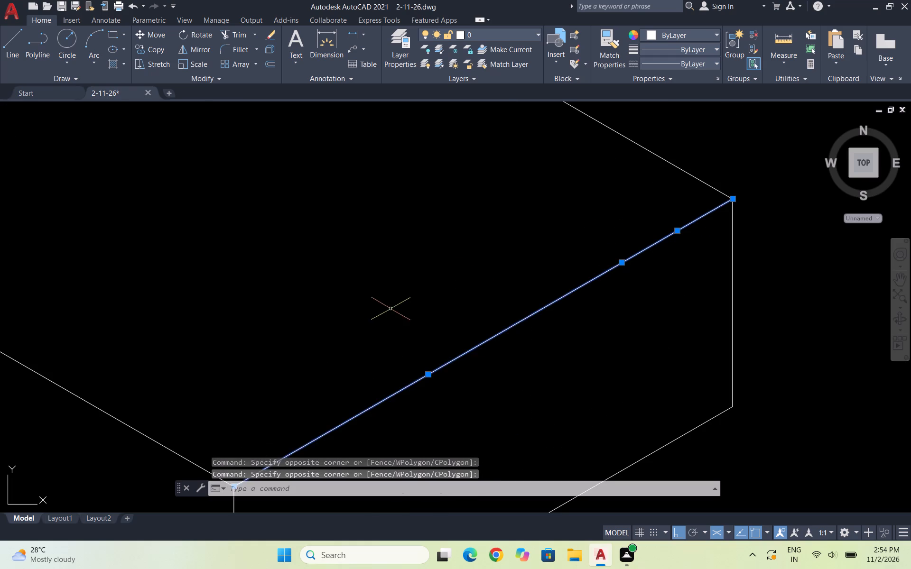
scroll(532, 270, "down", 2)
type("CO")
key("Return")
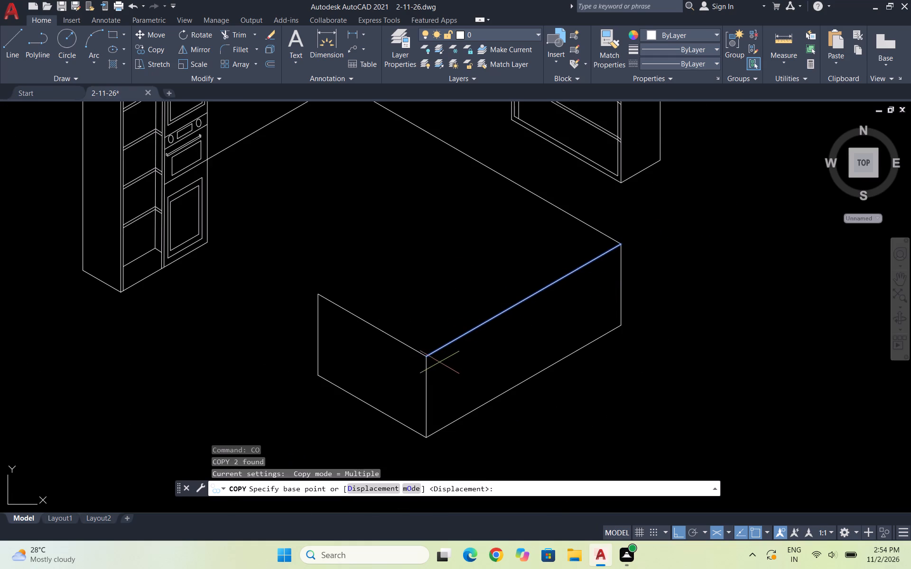
left_click(426, 356)
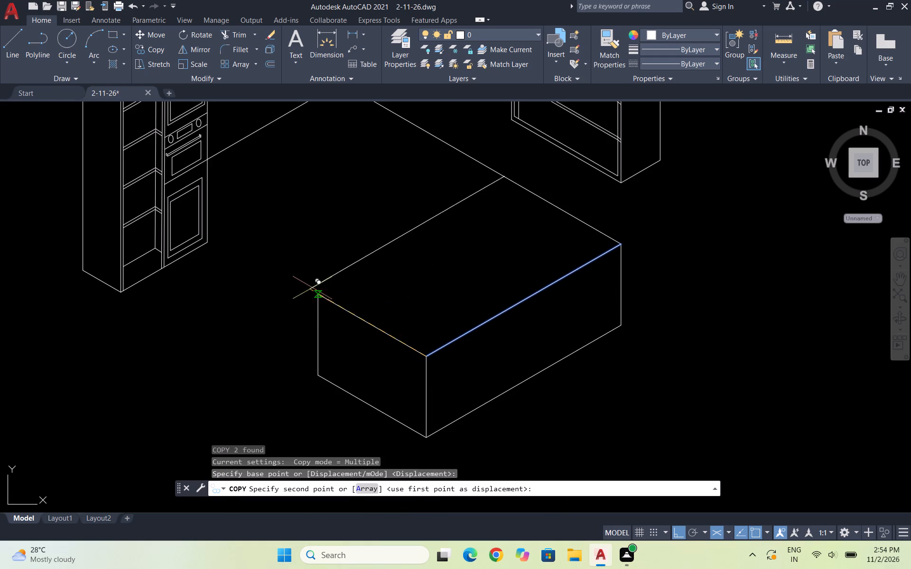
left_click(322, 293)
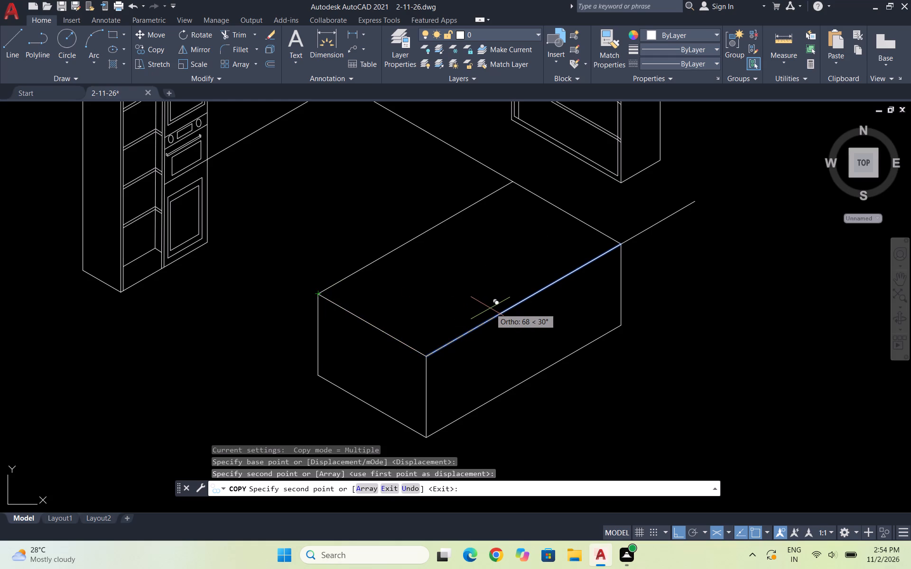
key("Escape")
key("Escape")
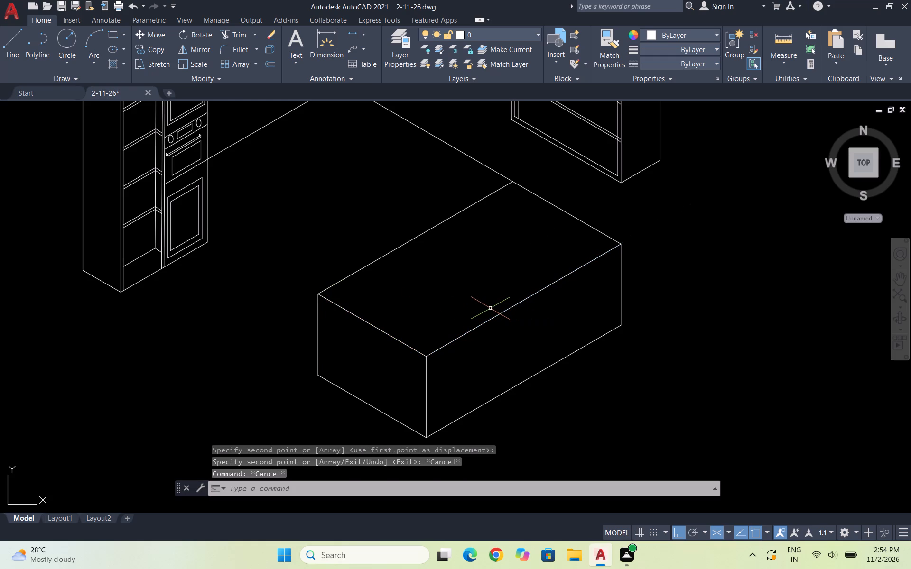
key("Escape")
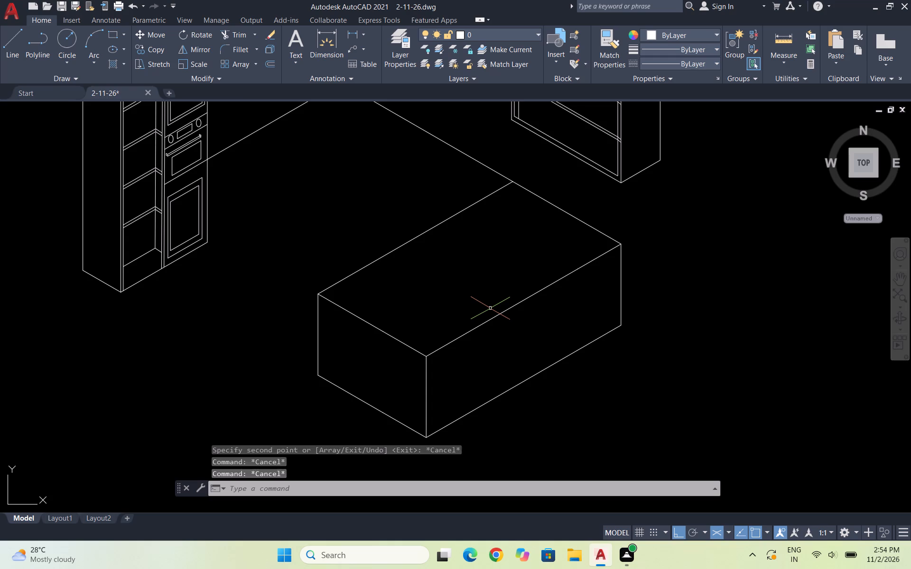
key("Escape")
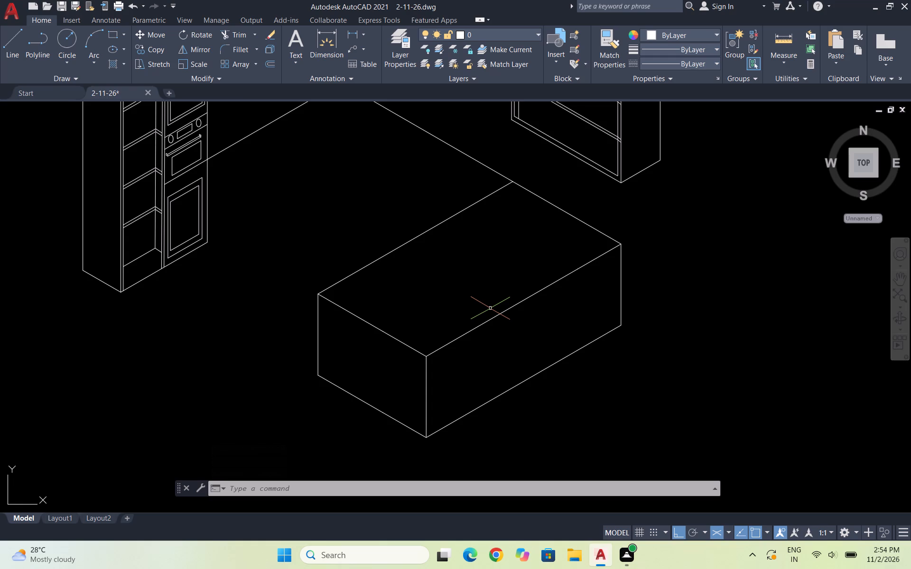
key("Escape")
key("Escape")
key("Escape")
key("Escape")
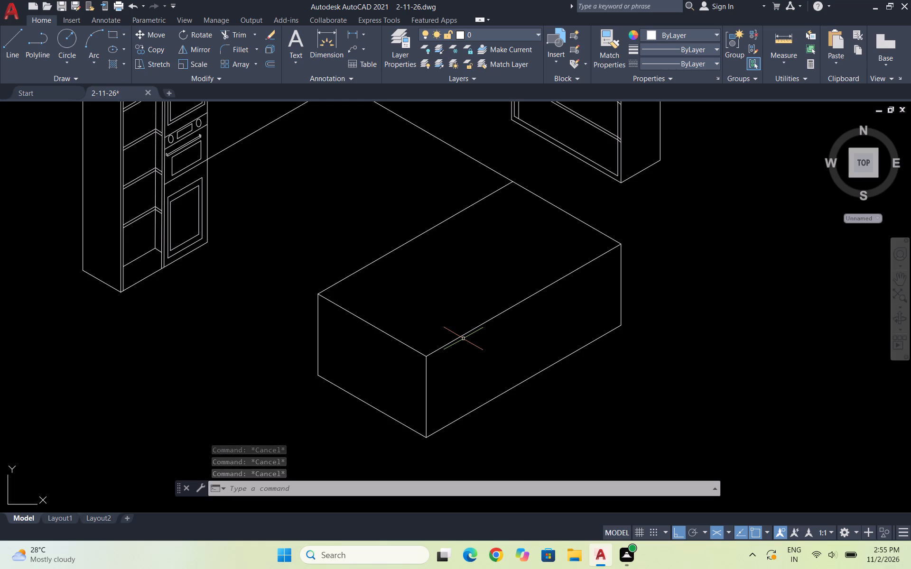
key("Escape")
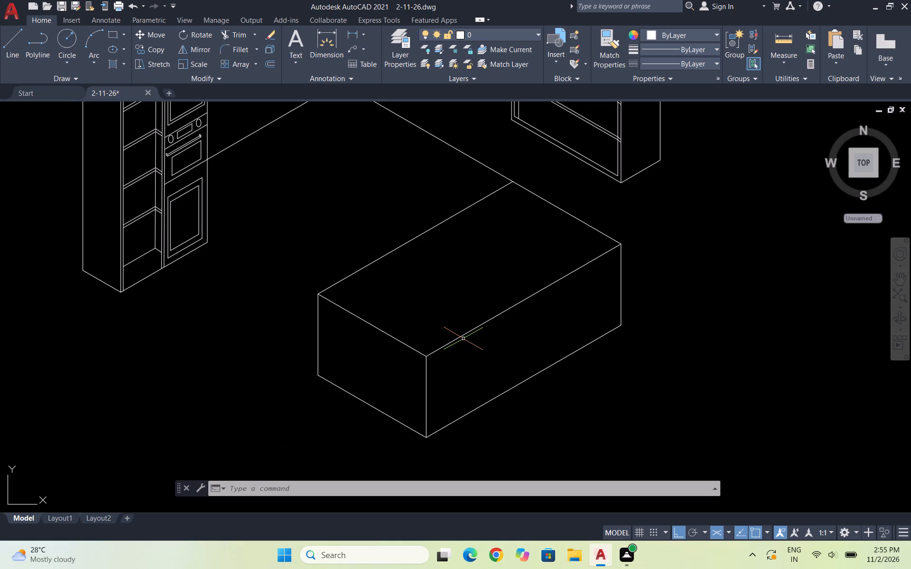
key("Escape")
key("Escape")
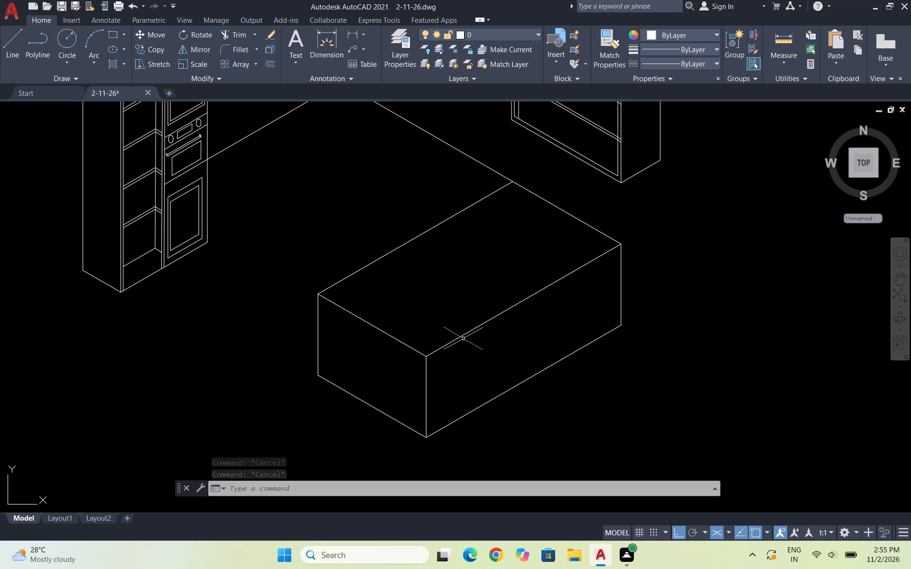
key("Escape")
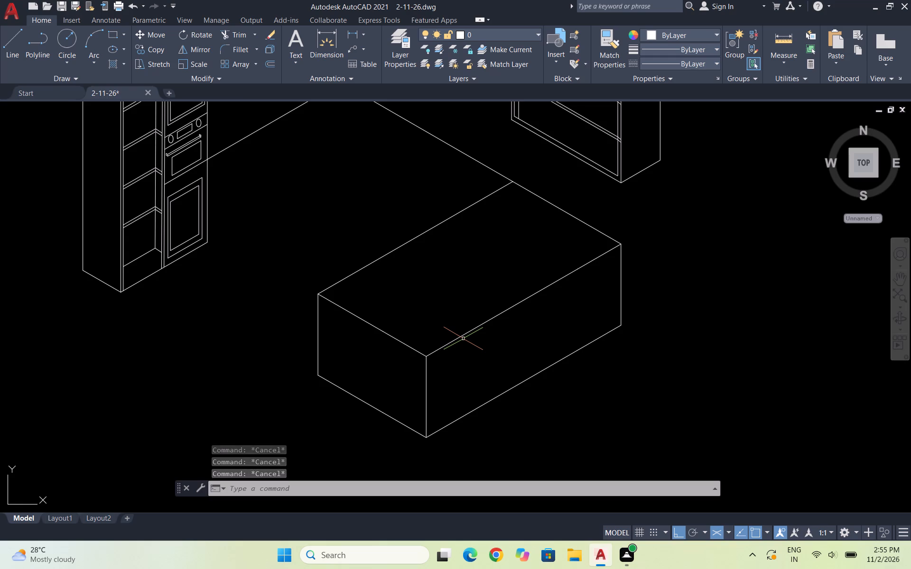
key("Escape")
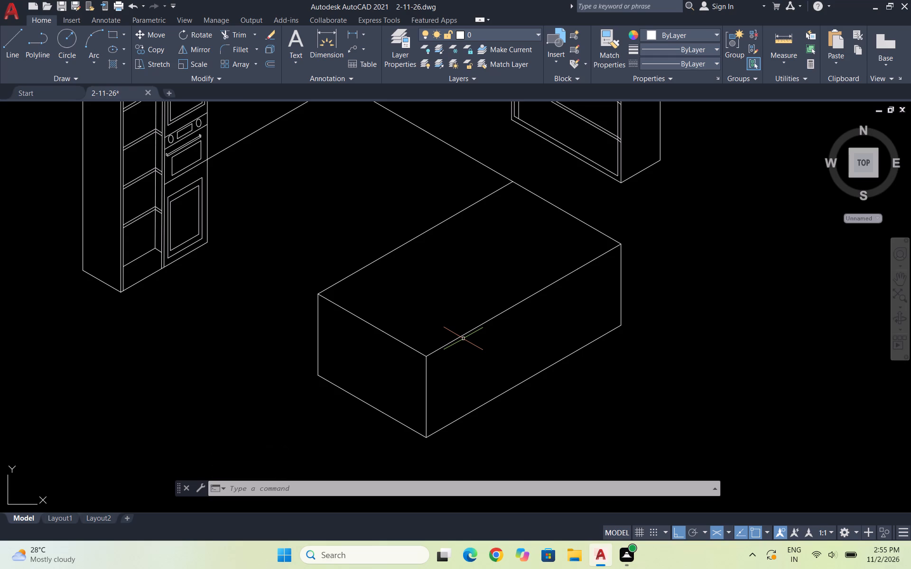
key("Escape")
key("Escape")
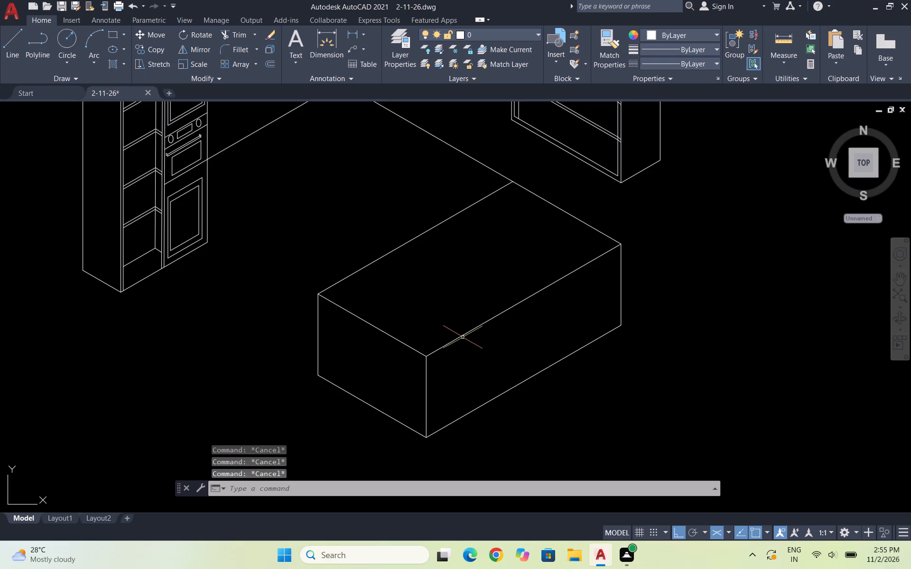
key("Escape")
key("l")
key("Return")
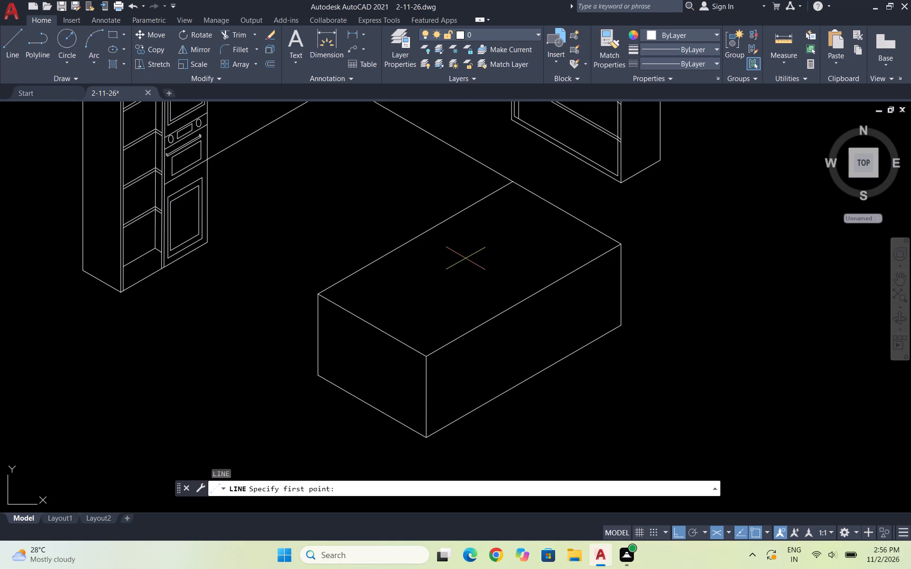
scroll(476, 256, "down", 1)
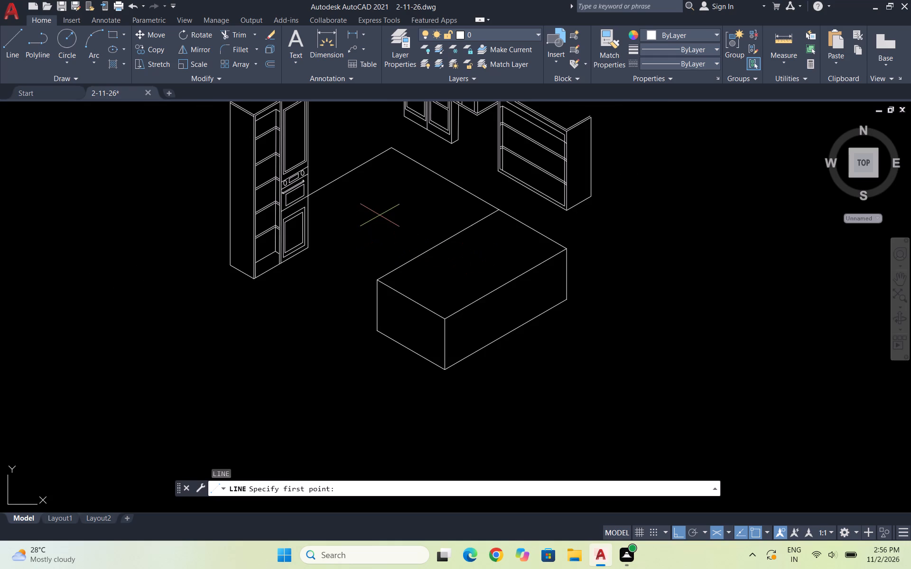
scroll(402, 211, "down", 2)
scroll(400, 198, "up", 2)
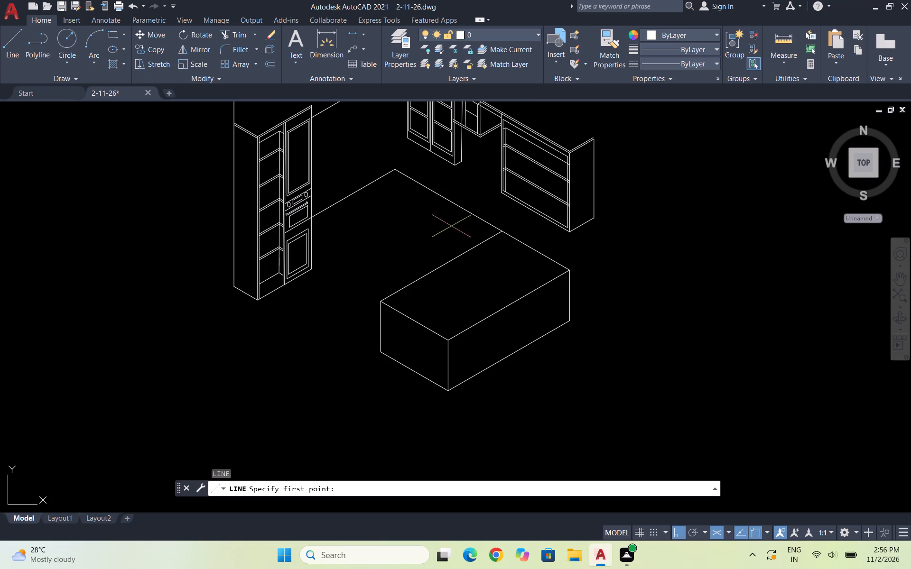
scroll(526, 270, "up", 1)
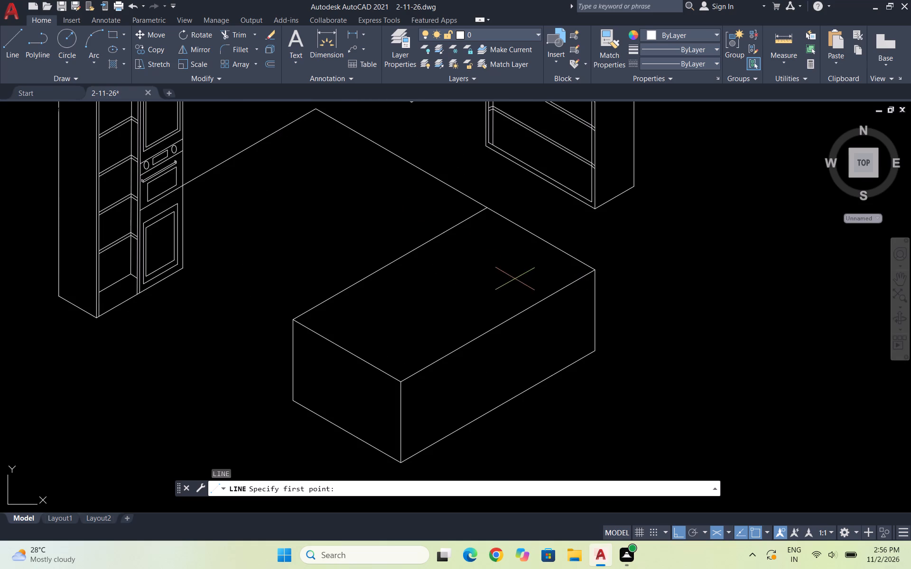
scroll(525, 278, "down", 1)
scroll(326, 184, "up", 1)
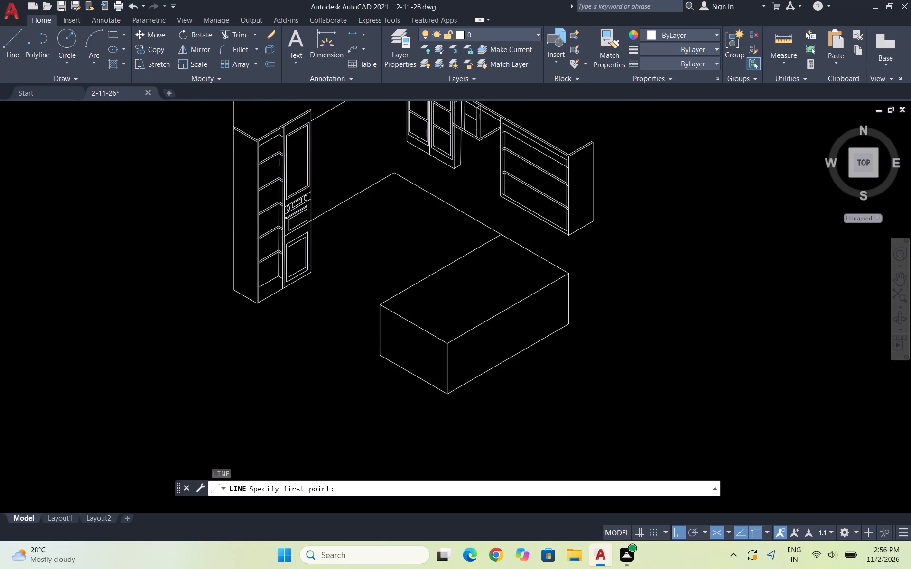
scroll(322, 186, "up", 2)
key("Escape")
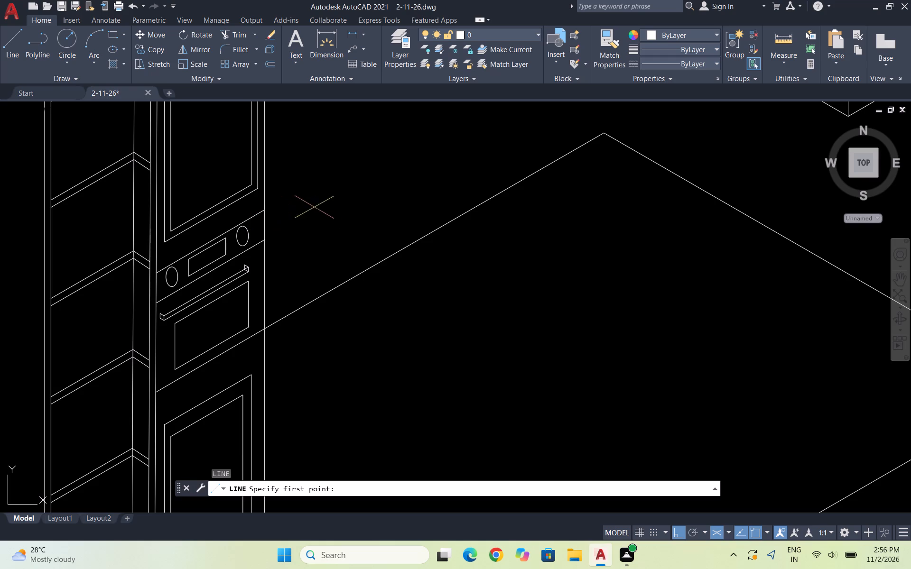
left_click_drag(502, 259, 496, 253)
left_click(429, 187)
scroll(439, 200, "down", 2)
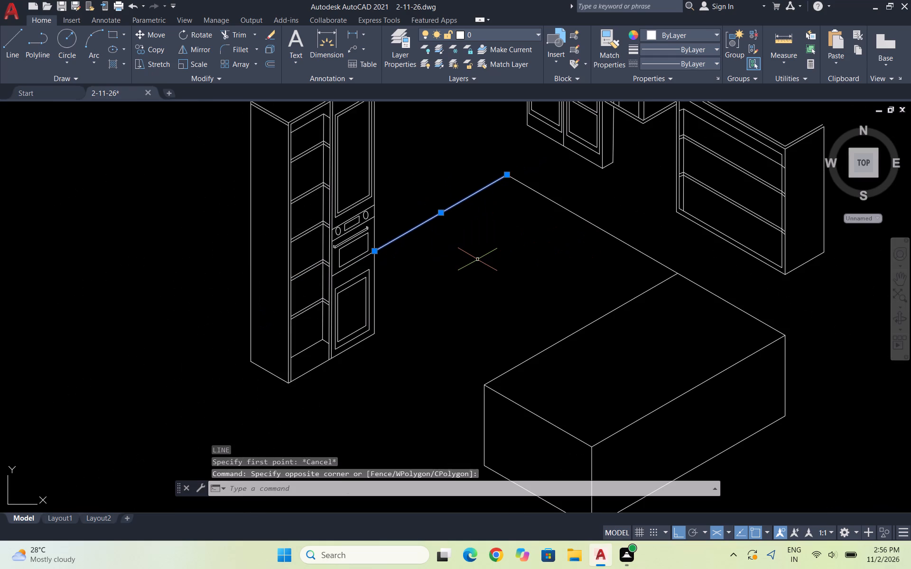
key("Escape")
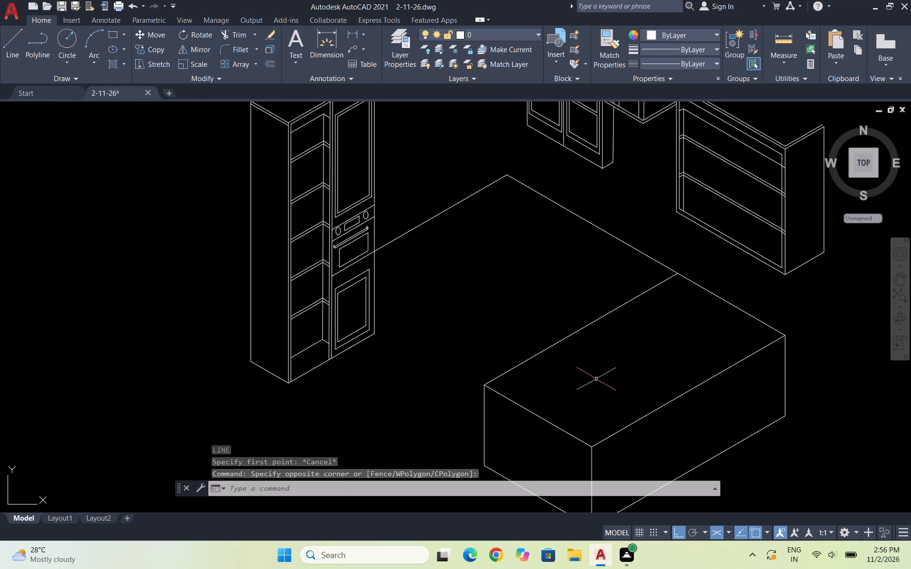
Move both segments of the copied long top edge a short way along the short top edge toward the box's front corner.
left_click_drag(595, 379, 582, 369)
left_click(489, 286)
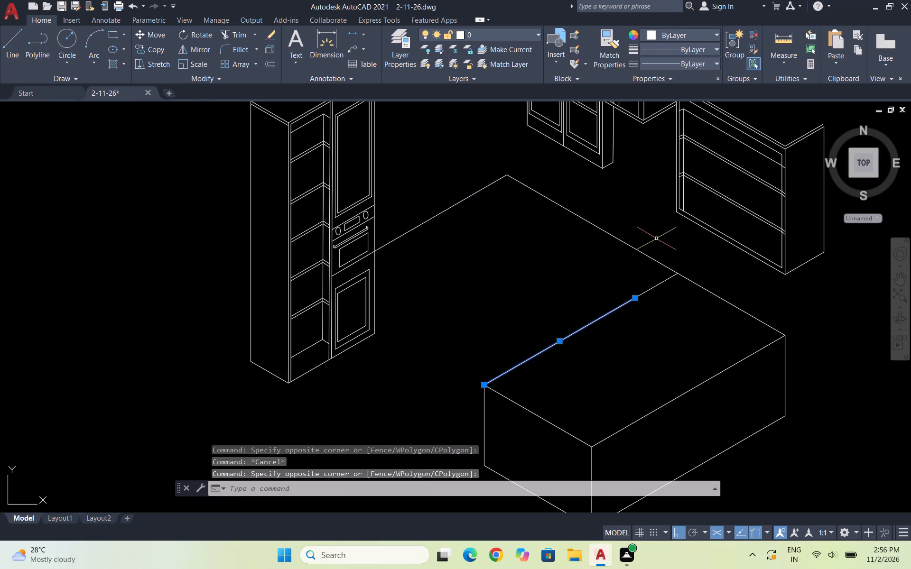
left_click(662, 298)
left_click(634, 279)
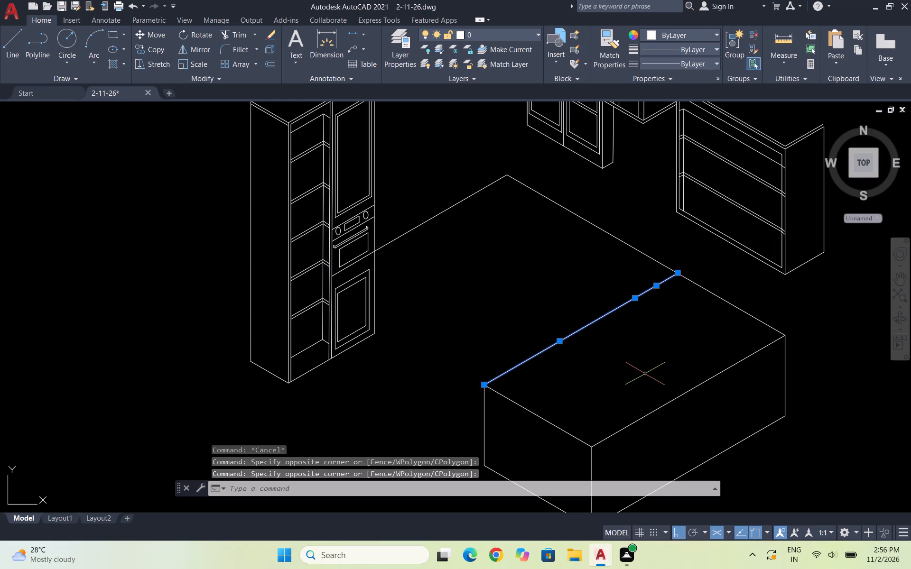
key("m")
key("Return")
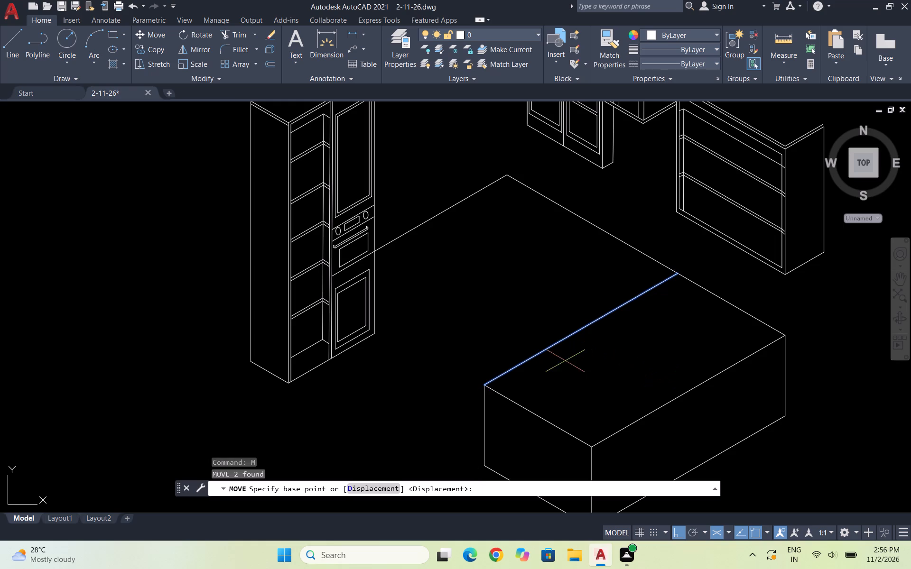
left_click(486, 387)
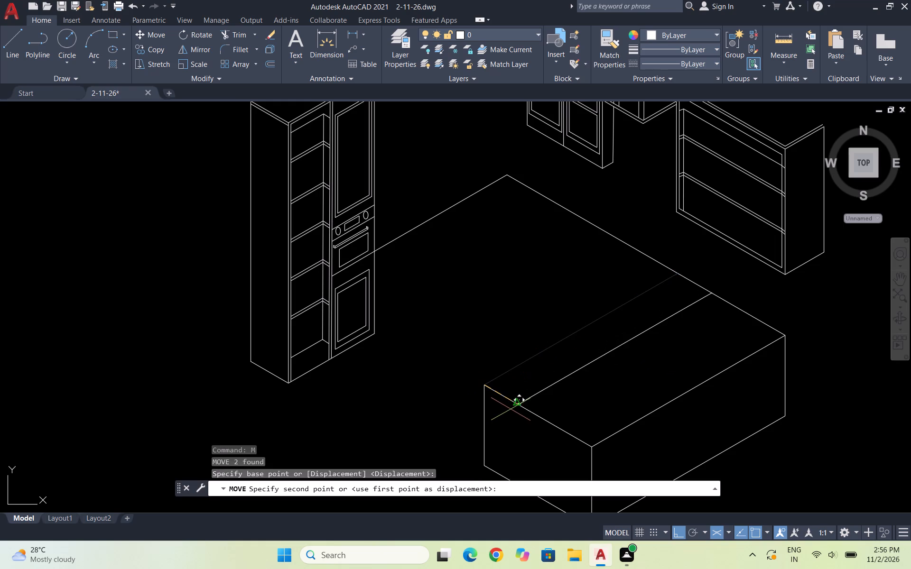
left_click(510, 408)
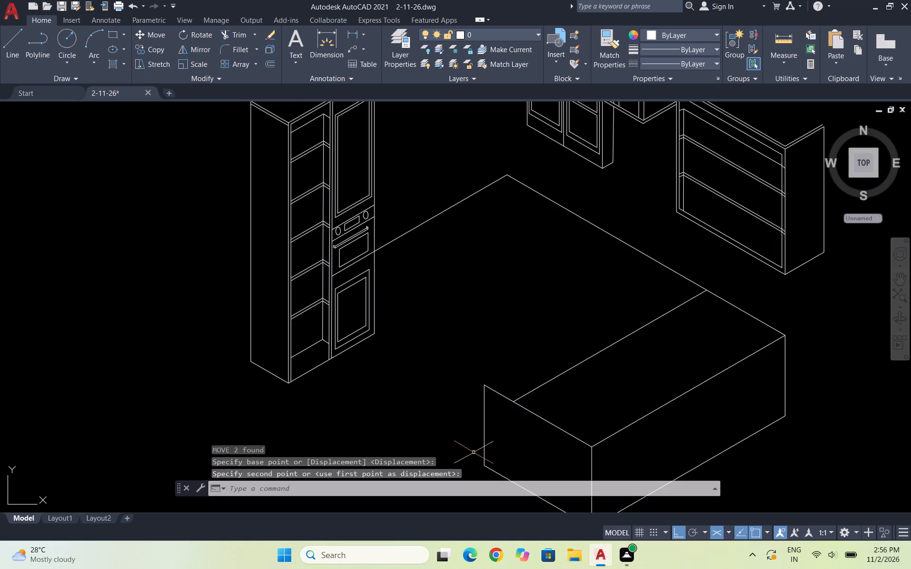
Move the short side's outer vertical edge along the short top edge to near the end of the shifted long edge.
left_click(510, 437)
left_click(465, 409)
key("m")
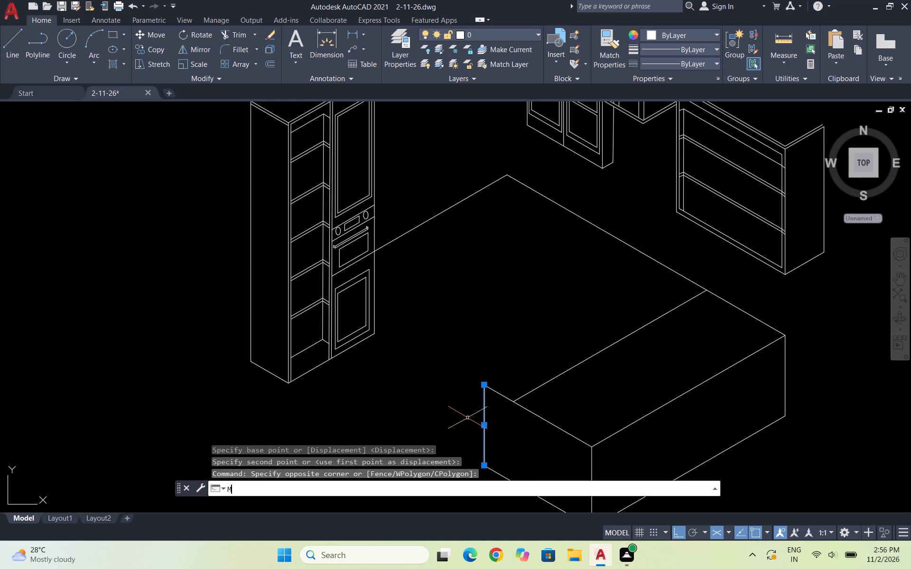
key("Return")
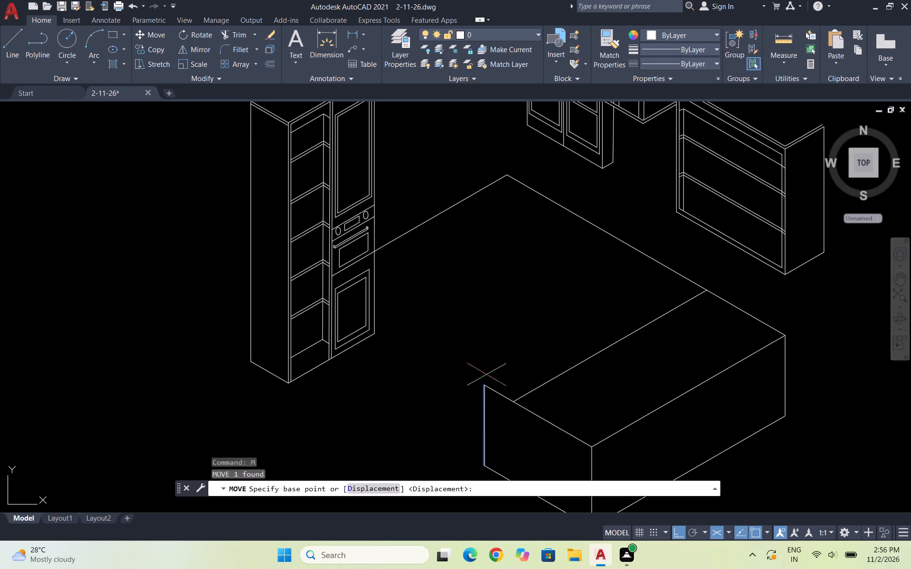
left_click(488, 389)
left_click(514, 406)
key("Escape")
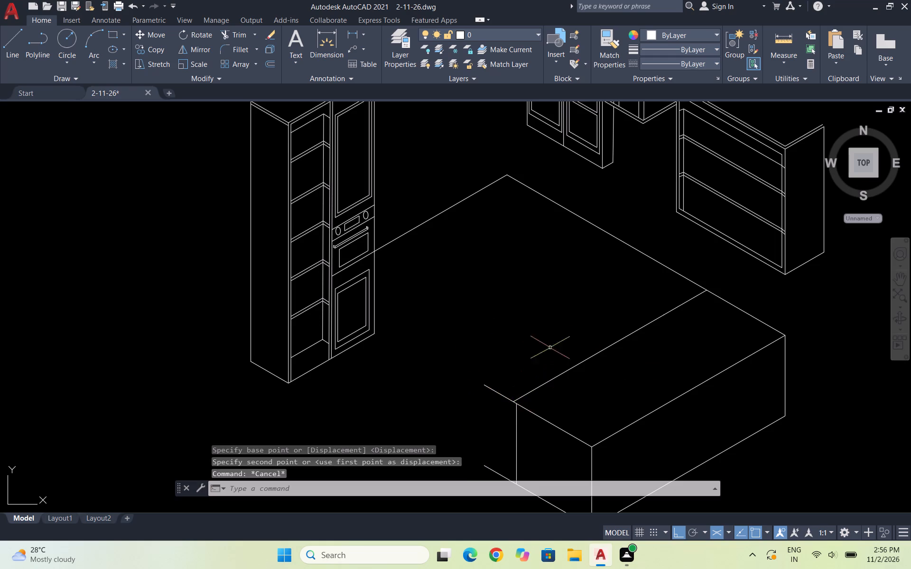
Move the shifted vertical edge so its top end meets the endpoint of the inner long top edge.
scroll(519, 435, "up", 3)
left_click_drag(523, 421, 496, 396)
left_click(438, 376)
key("m")
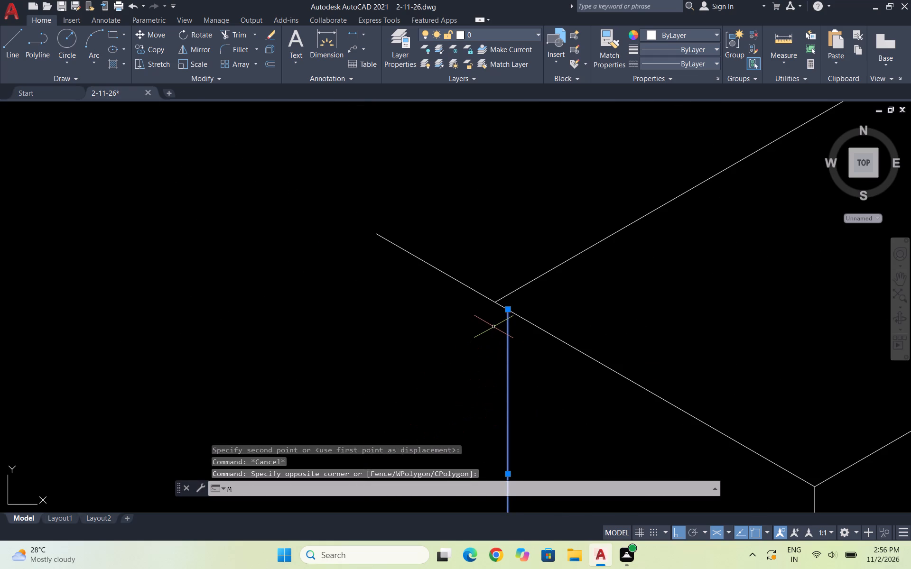
key("Return")
left_click(509, 314)
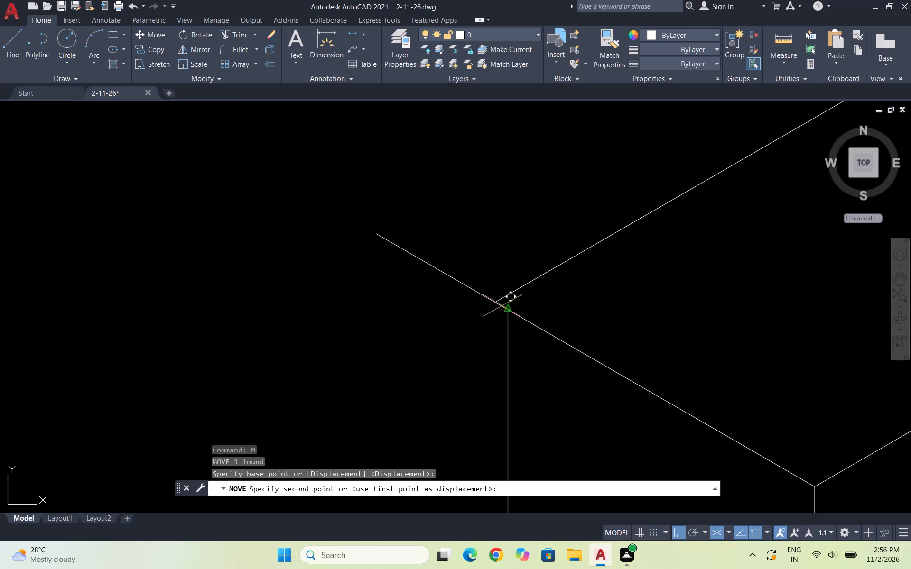
left_click(498, 302)
scroll(559, 279, "down", 4)
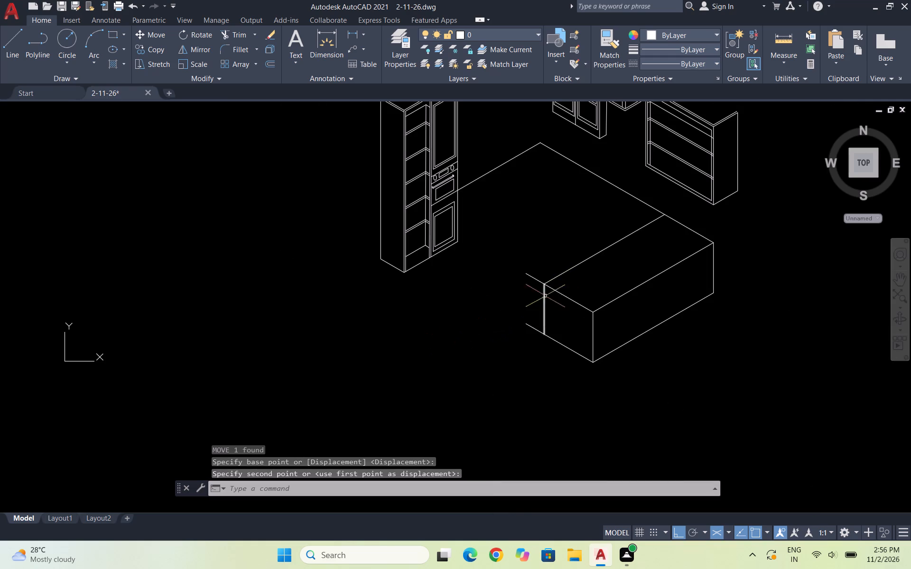
Trim the overhanging ends of the base cabinet box's short top and bottom edges beyond the moved vertical edge.
key("Escape")
scroll(551, 263, "up", 3)
key("Escape")
type("TR")
key("Return")
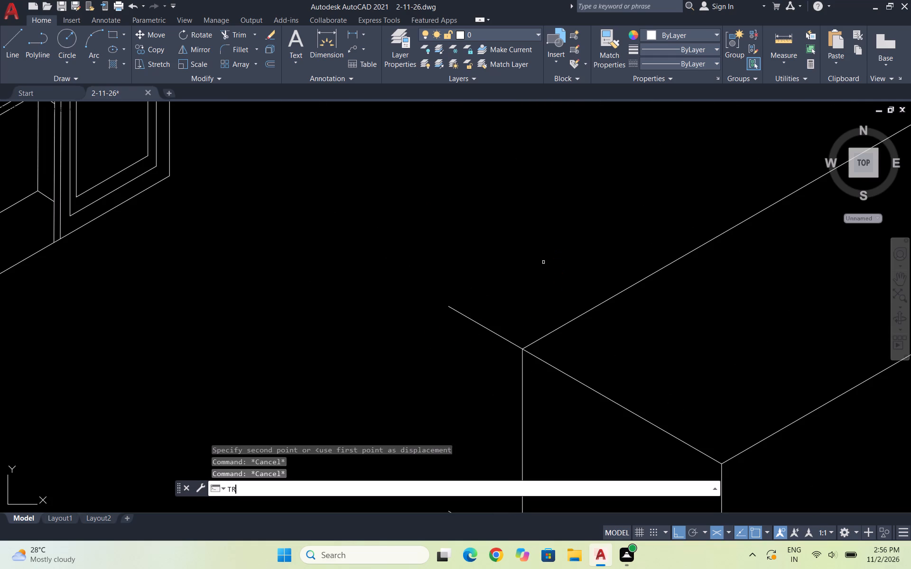
left_click_drag(502, 308, 471, 369)
scroll(559, 213, "down", 4)
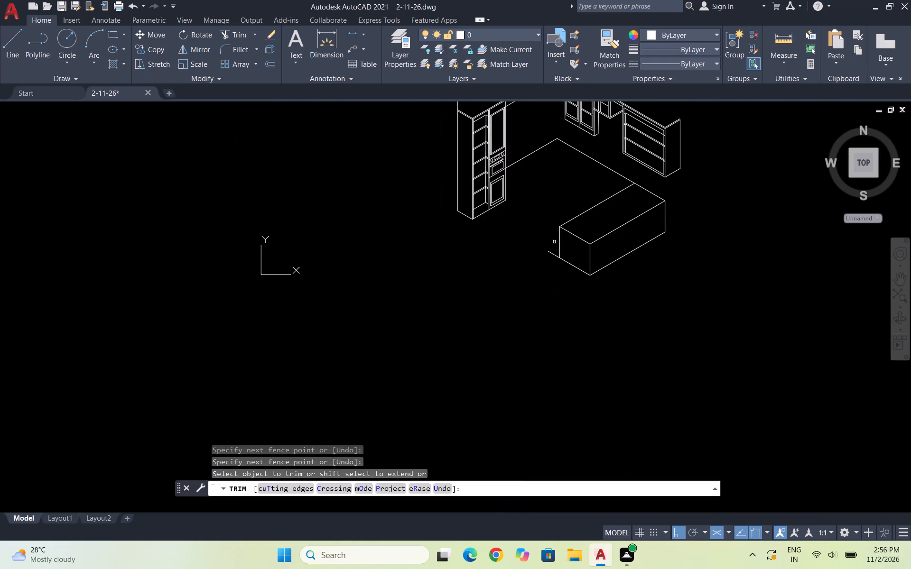
scroll(558, 235, "up", 3)
left_click_drag(538, 266, 517, 338)
scroll(485, 359, "down", 4)
scroll(517, 305, "up", 3)
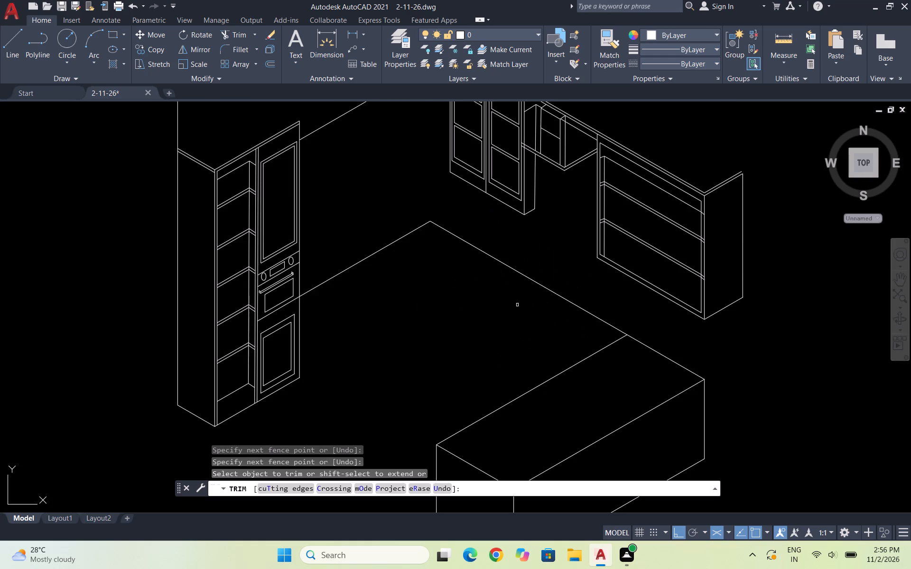
key("Escape")
key("Escape")
key("Escape")
Measure the length of the base cabinet box's short top edge between its two corners.
scroll(641, 184, "down", 1)
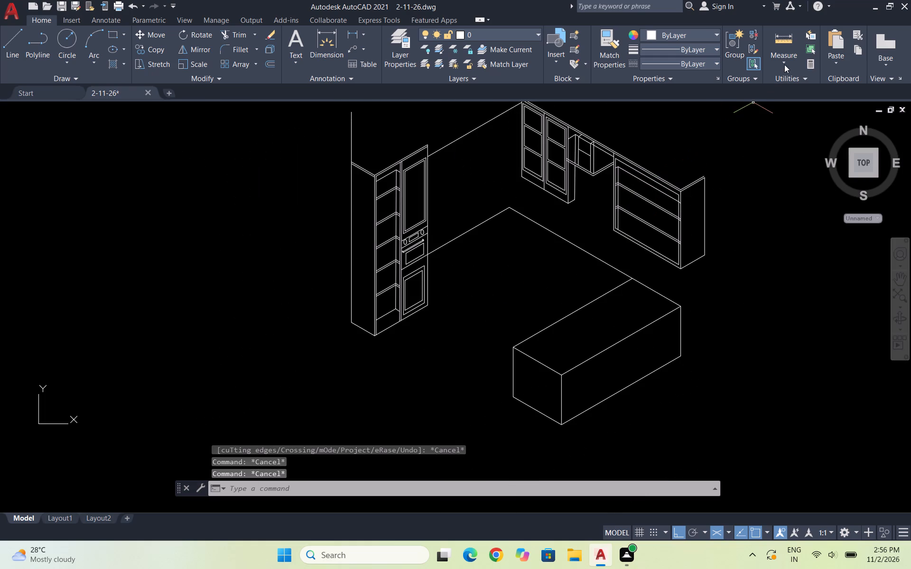
left_click(784, 64)
left_click(783, 109)
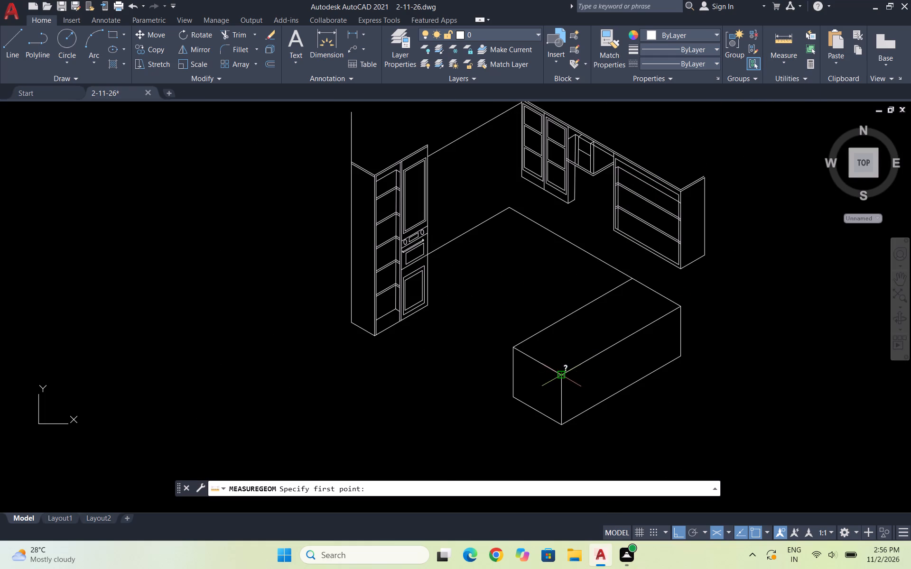
left_click(562, 377)
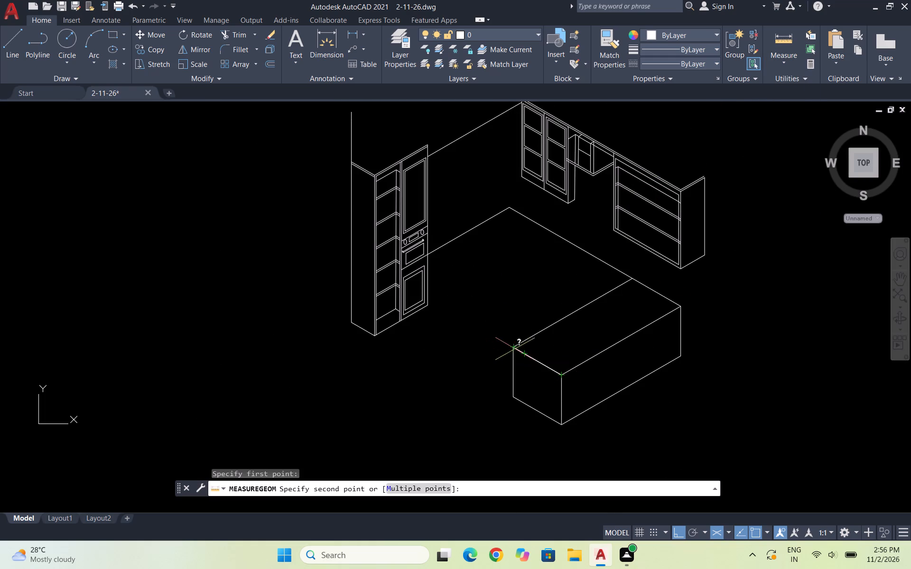
left_click(519, 347)
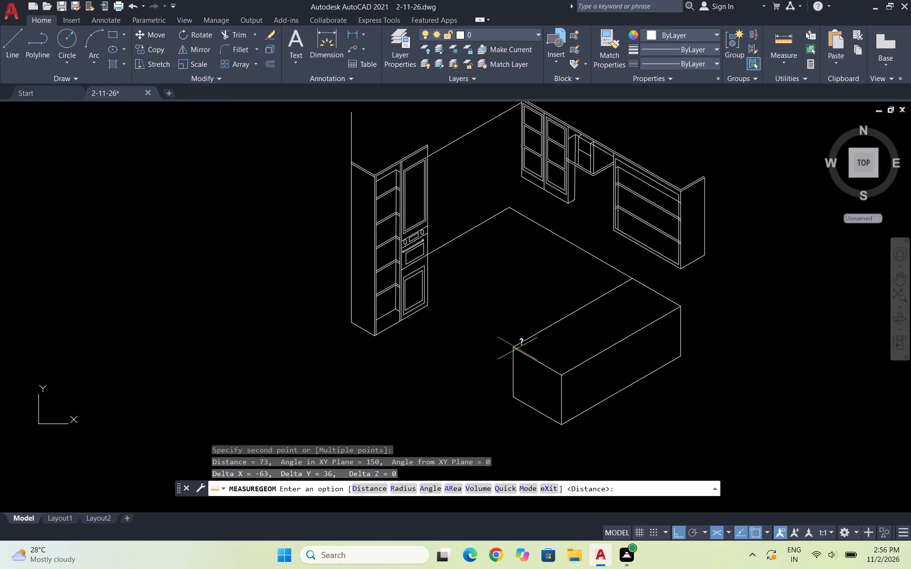
key("Escape")
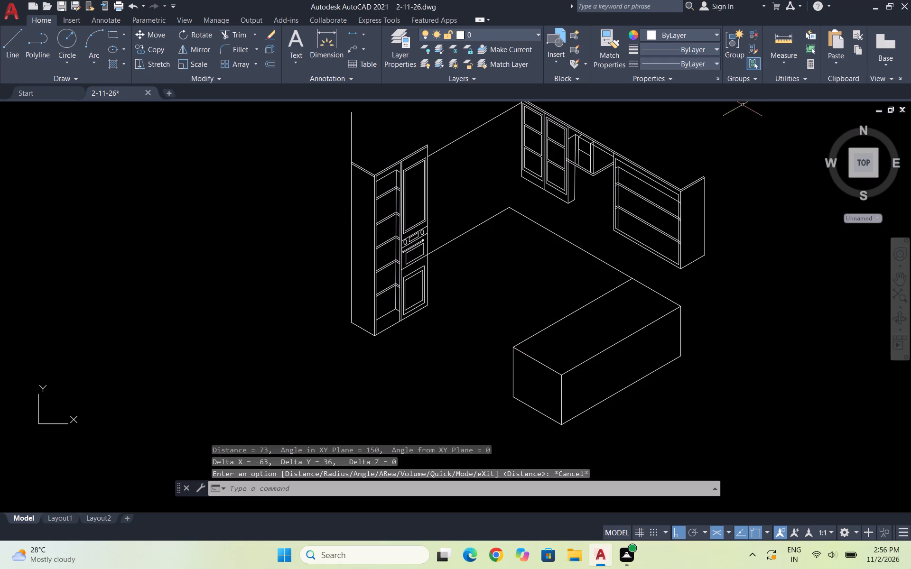
left_click(784, 64)
left_click(796, 111)
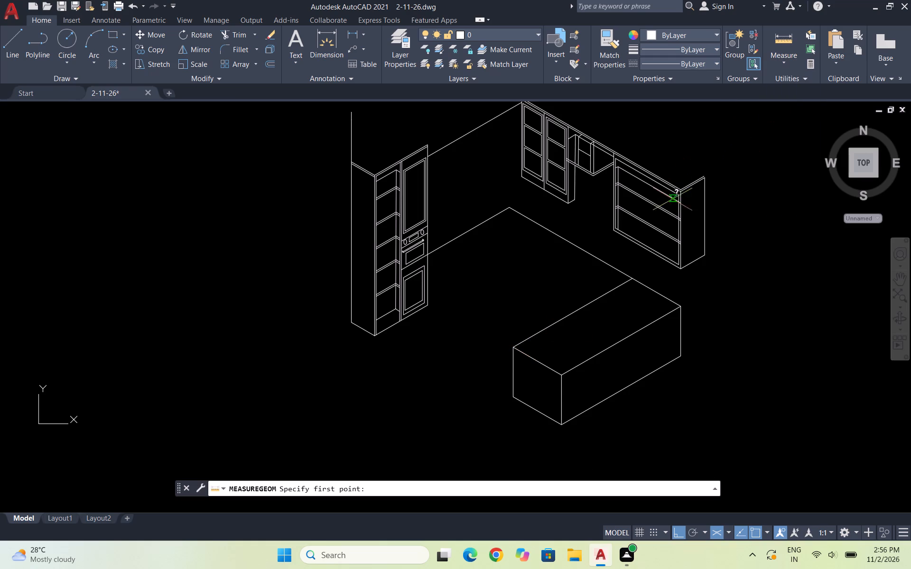
left_click(508, 347)
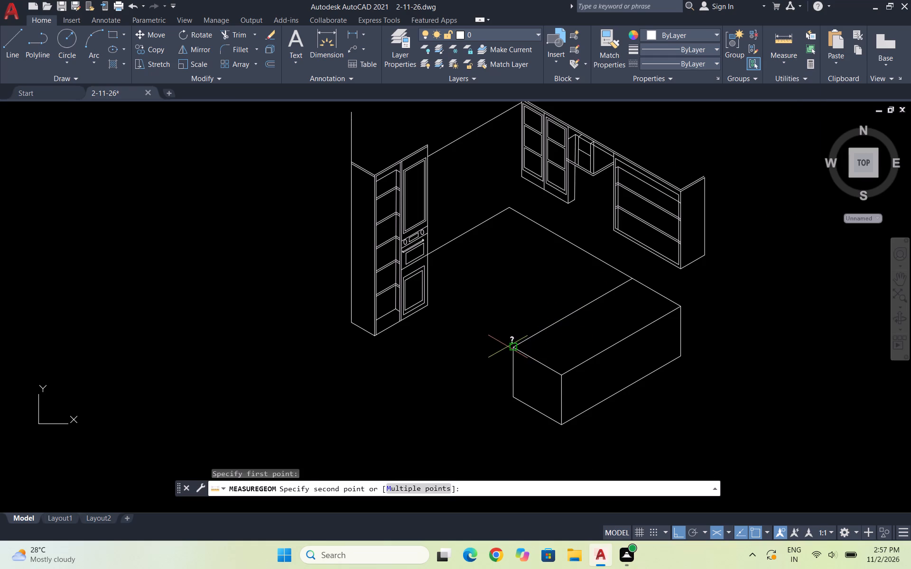
left_click(564, 376)
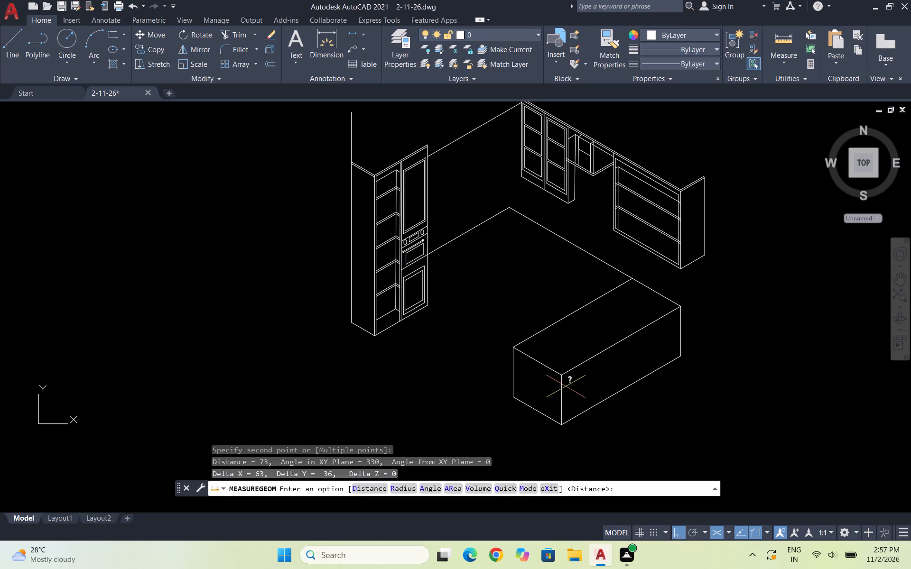
key("Escape")
key("Escape")
key("Escape")
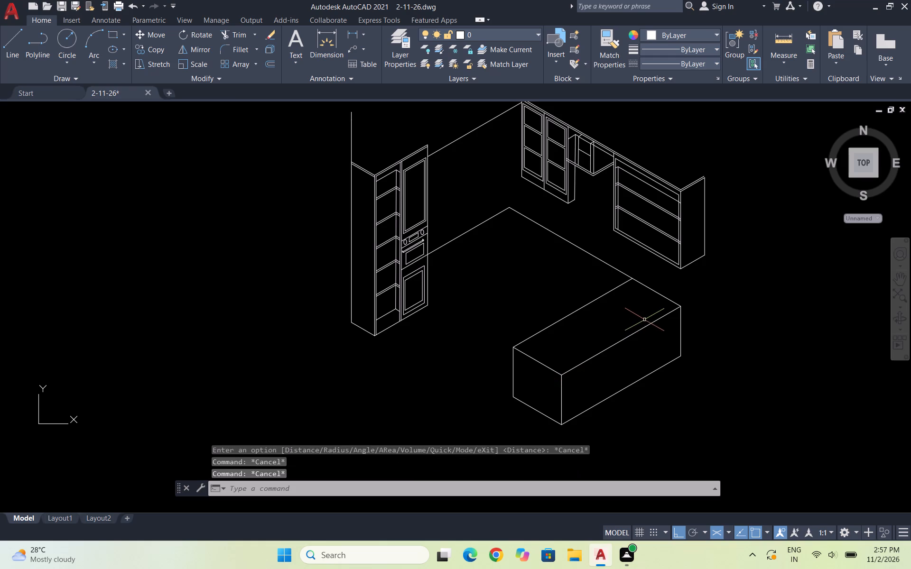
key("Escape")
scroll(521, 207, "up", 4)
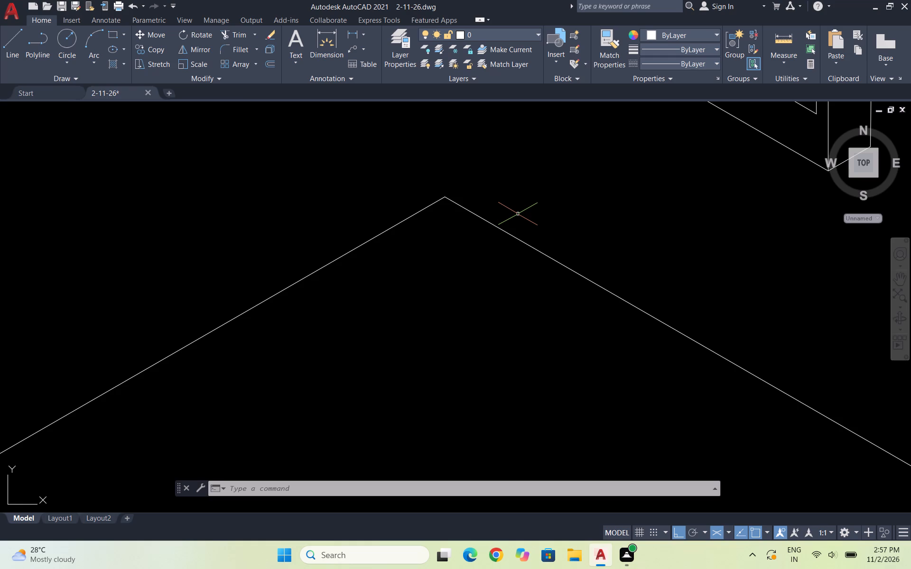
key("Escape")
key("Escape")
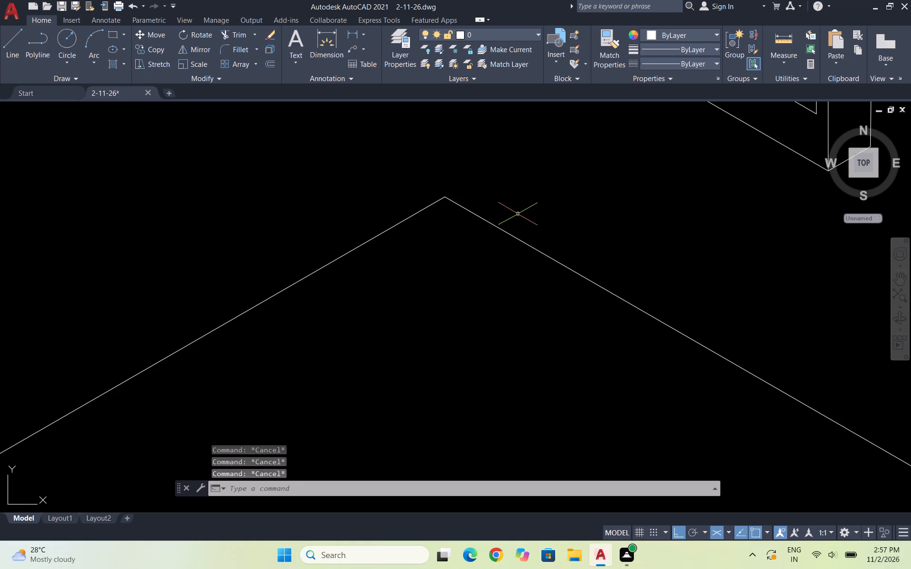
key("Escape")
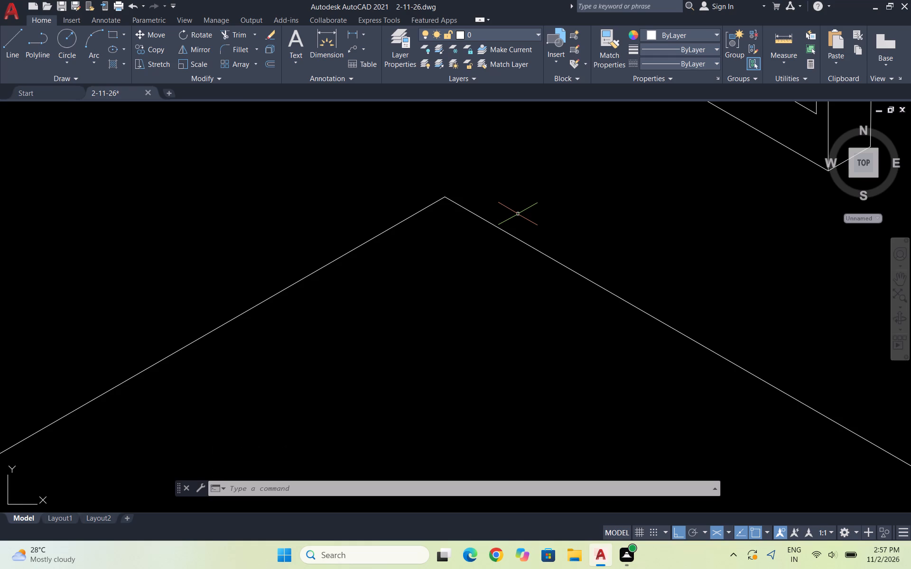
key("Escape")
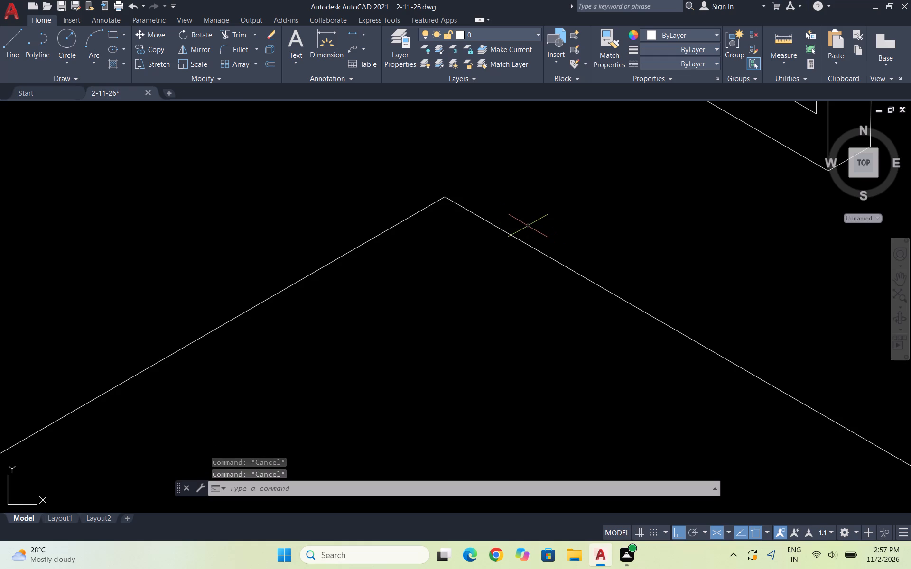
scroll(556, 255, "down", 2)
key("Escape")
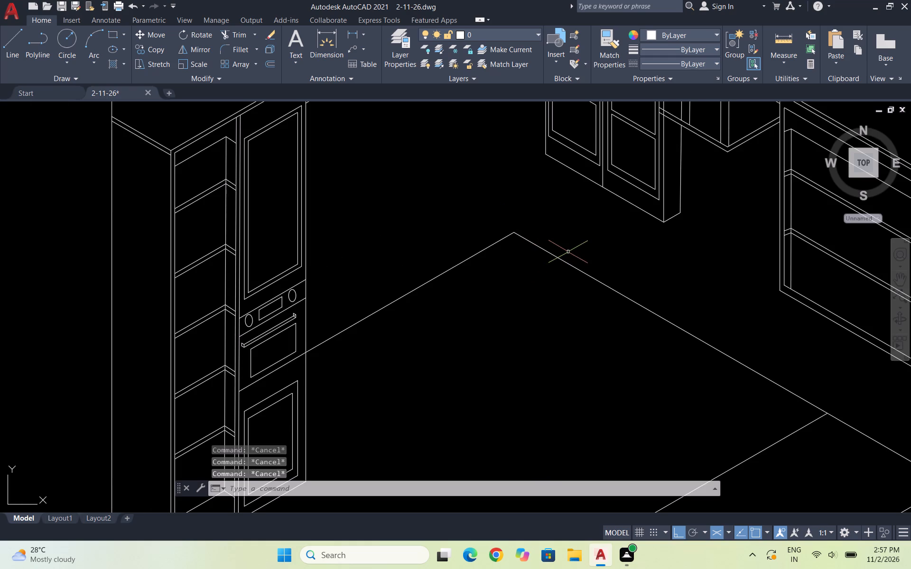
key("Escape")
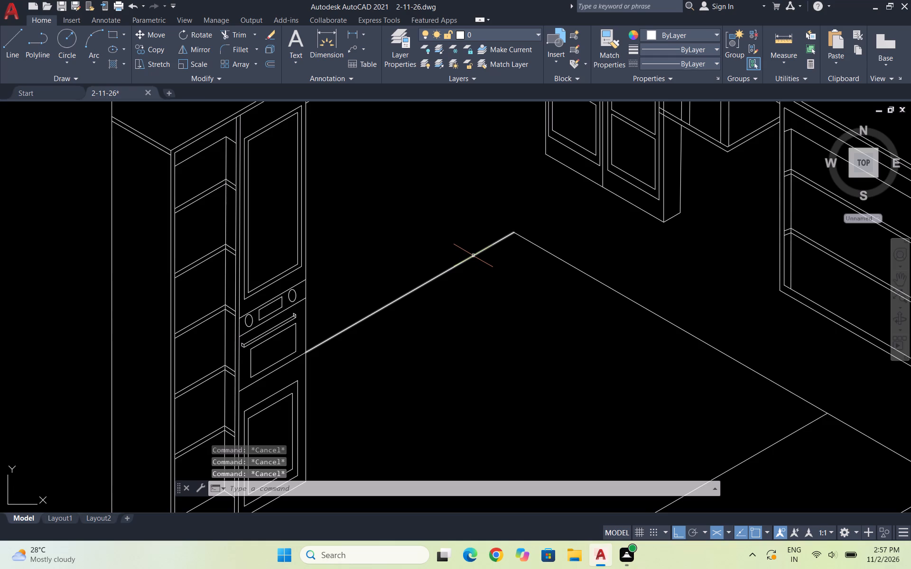
Copy the sloping line beside the tall cabinet straight up from its cabinet end to the upper outer corner of the oven control panel.
scroll(473, 256, "up", 1)
left_click(503, 278)
left_click(420, 237)
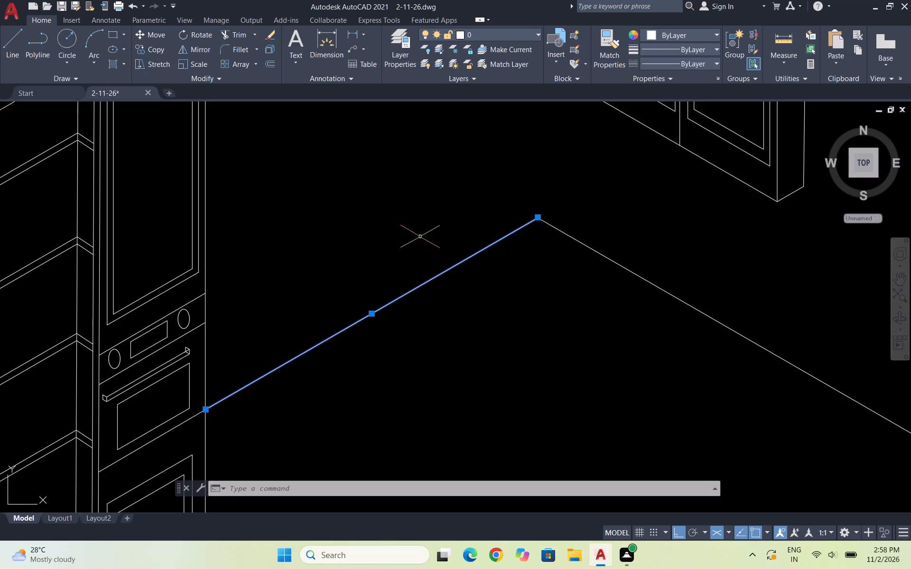
type("CO")
key("Return")
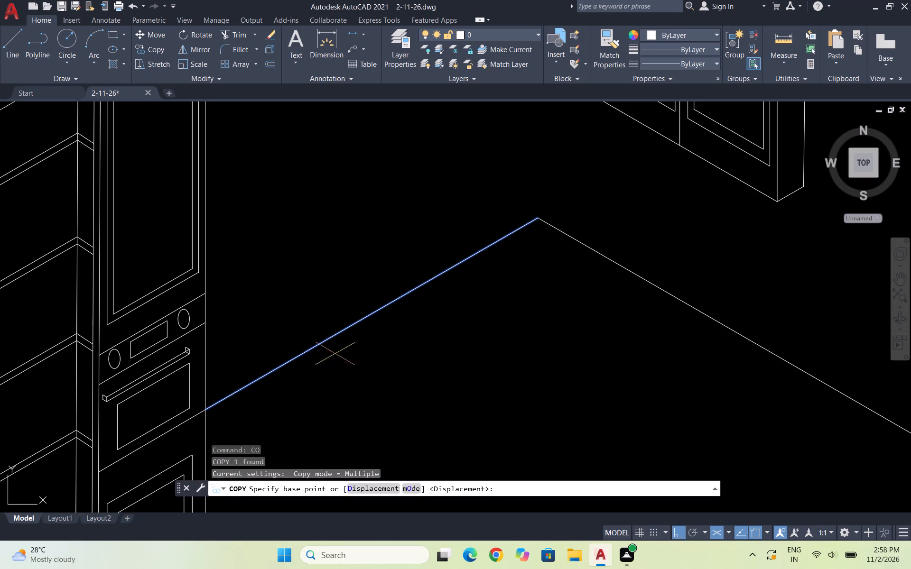
left_click(207, 409)
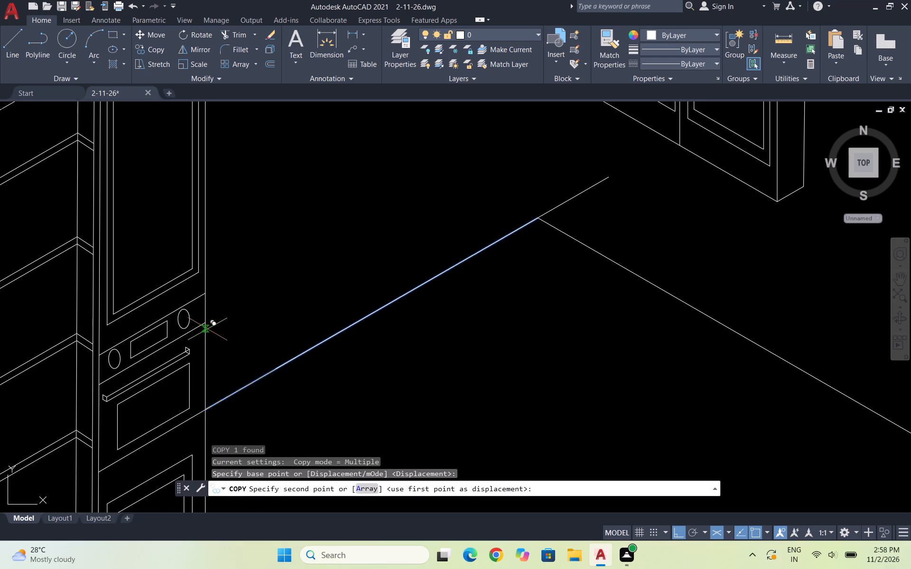
scroll(207, 328, "up", 2)
left_click(201, 239)
scroll(203, 267, "down", 4)
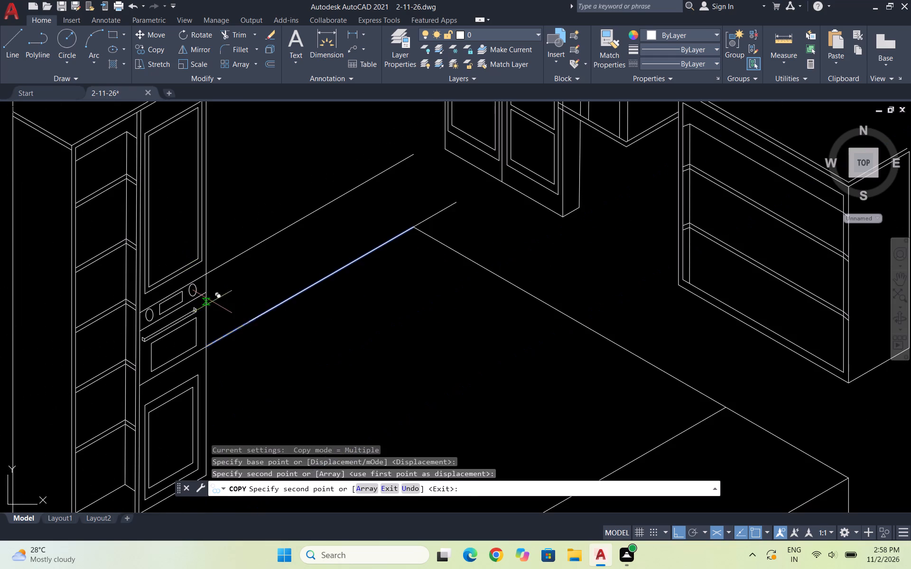
key("Escape")
key("Escape")
Copy the long line below the wall cabinets from its back corner up to the free end of the raised copy.
left_click_drag(455, 267, 455, 261)
left_click(446, 239)
type("CO")
key("Return")
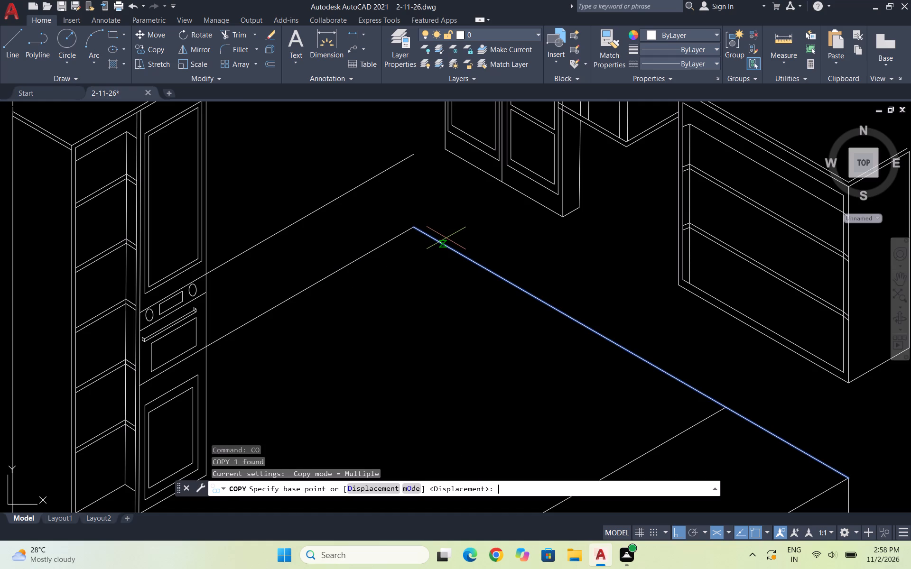
left_click(416, 229)
left_click(410, 154)
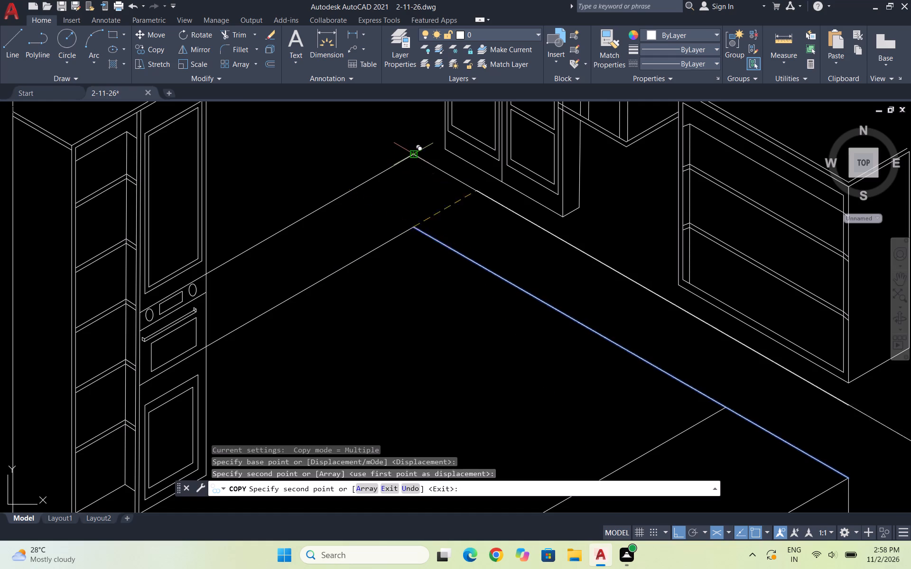
key("Escape")
Extend the vertical edge at the base cabinet box's far outer corner up to the raised long line.
scroll(471, 258, "down", 1)
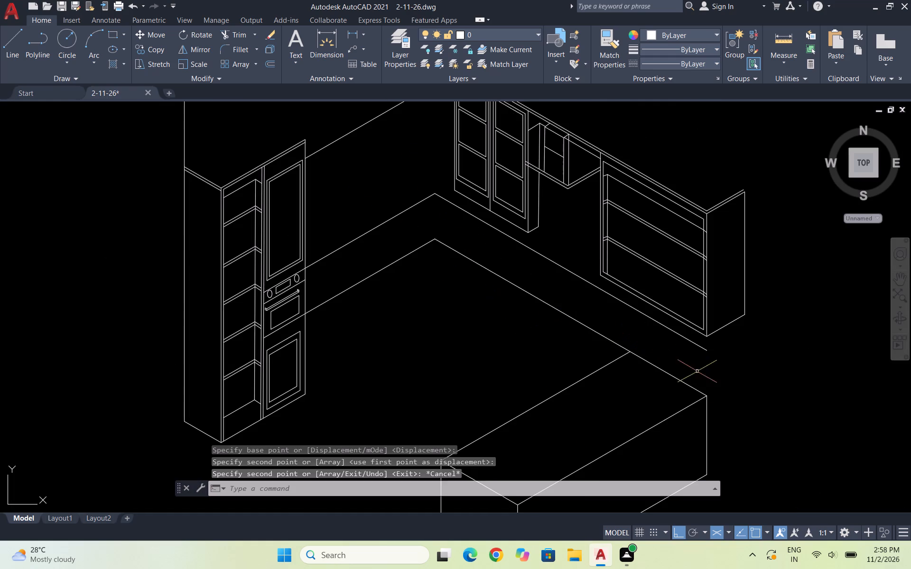
type("EX")
key("Return")
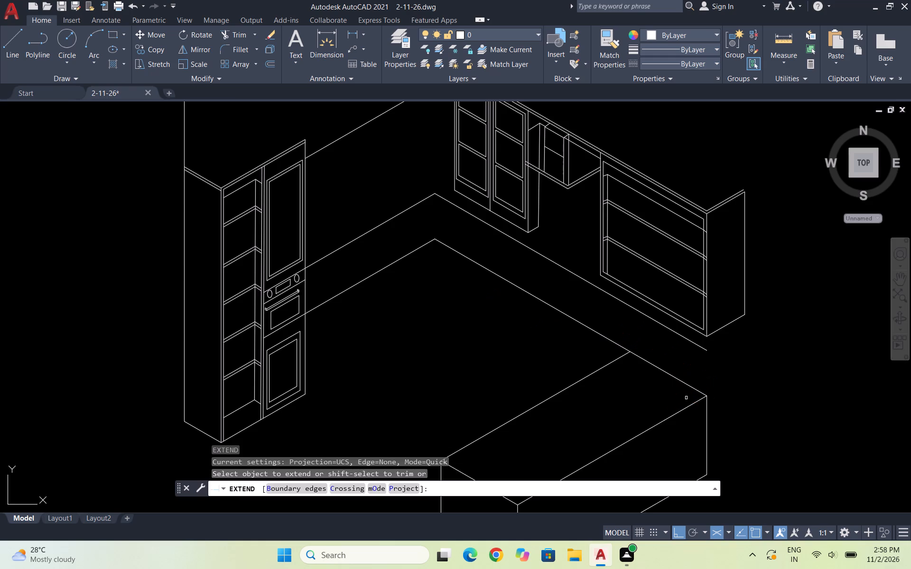
left_click(707, 432)
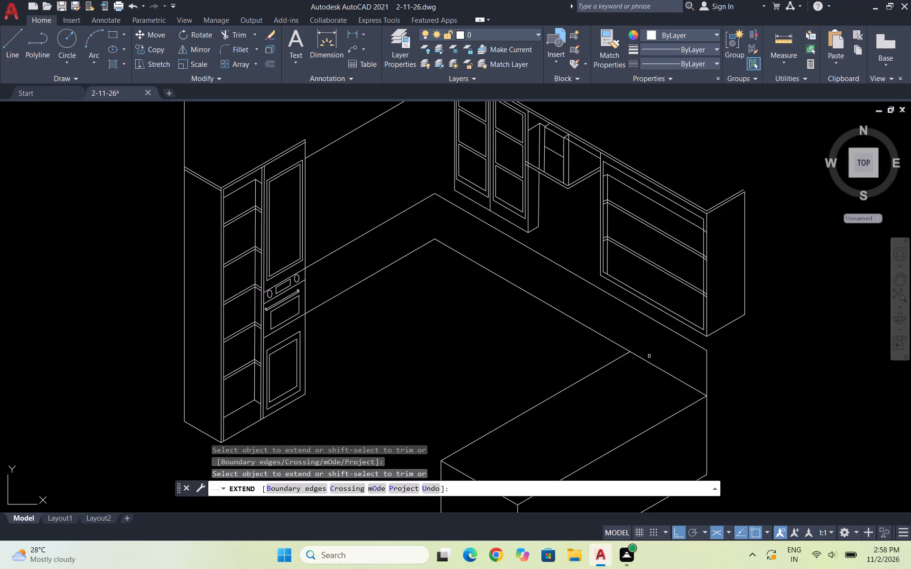
key("Escape")
Trim the lower long line between the base cabinet box's inner top edge and its far outer corner.
key("t")
key("r")
key("Return")
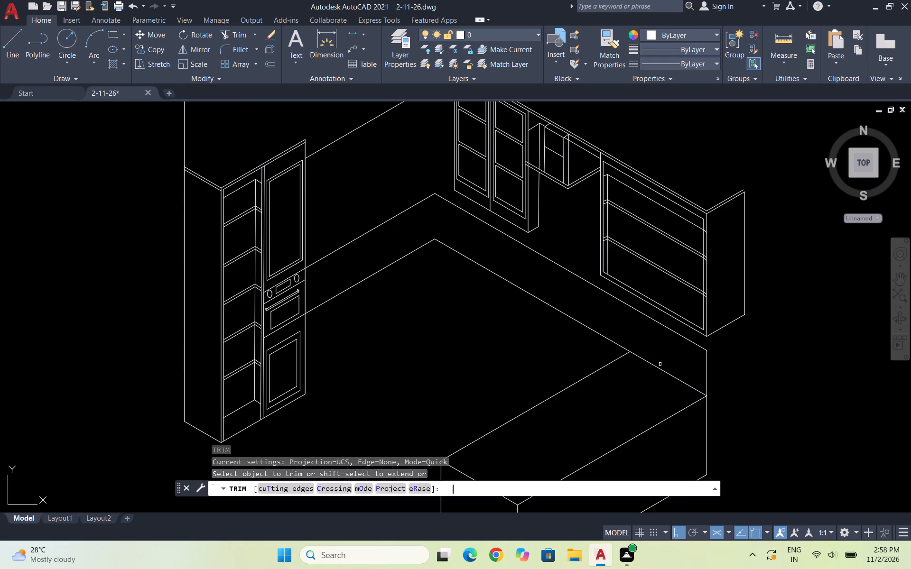
left_click_drag(670, 372, 651, 409)
scroll(679, 373, "down", 1)
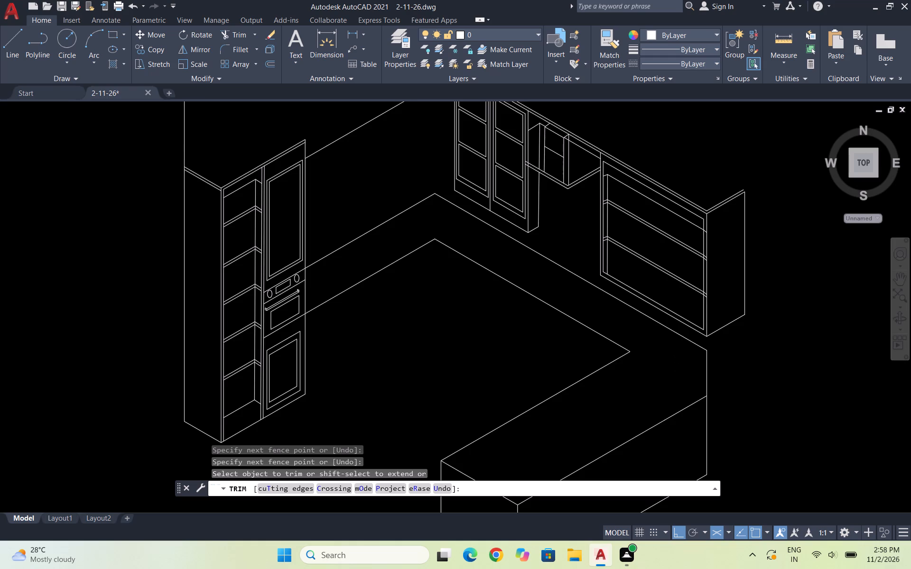
scroll(679, 373, "down", 1)
key("Escape")
key("Escape")
key("Escape")
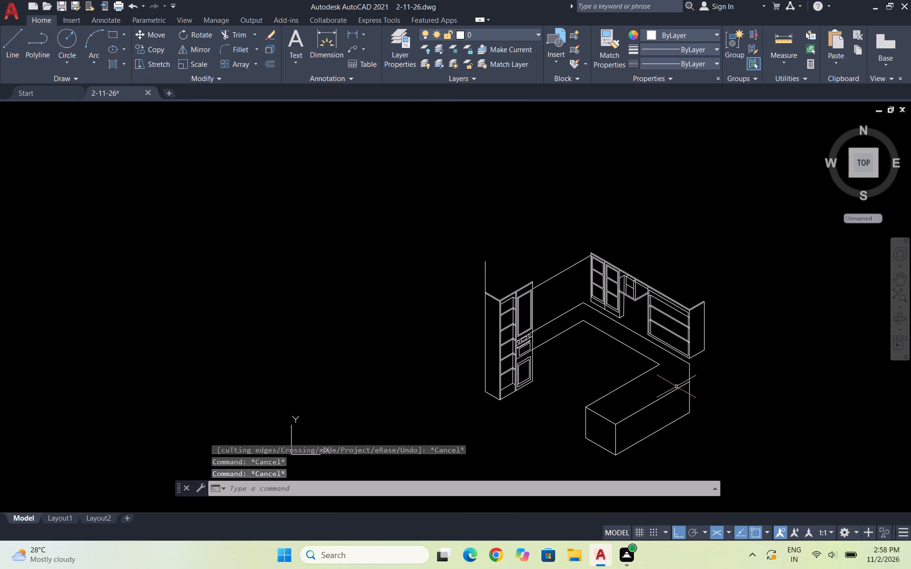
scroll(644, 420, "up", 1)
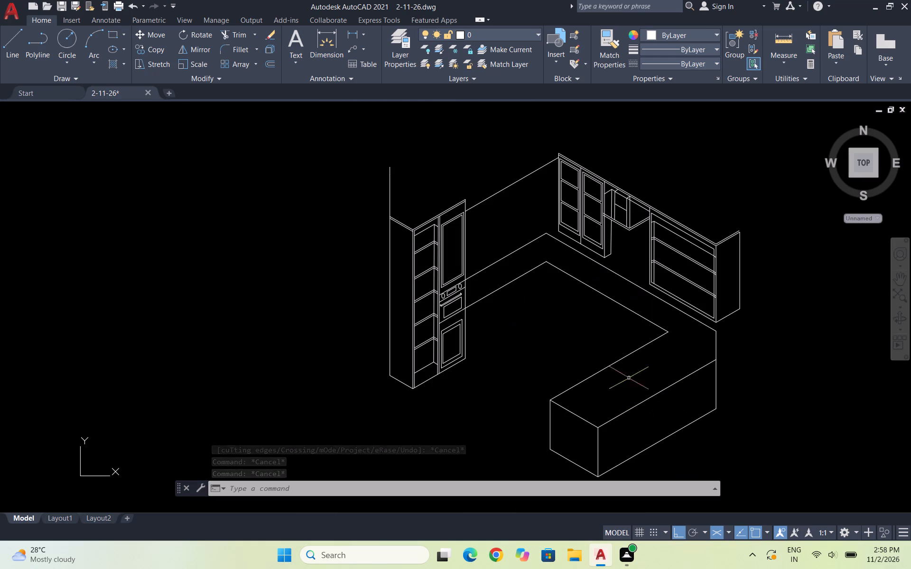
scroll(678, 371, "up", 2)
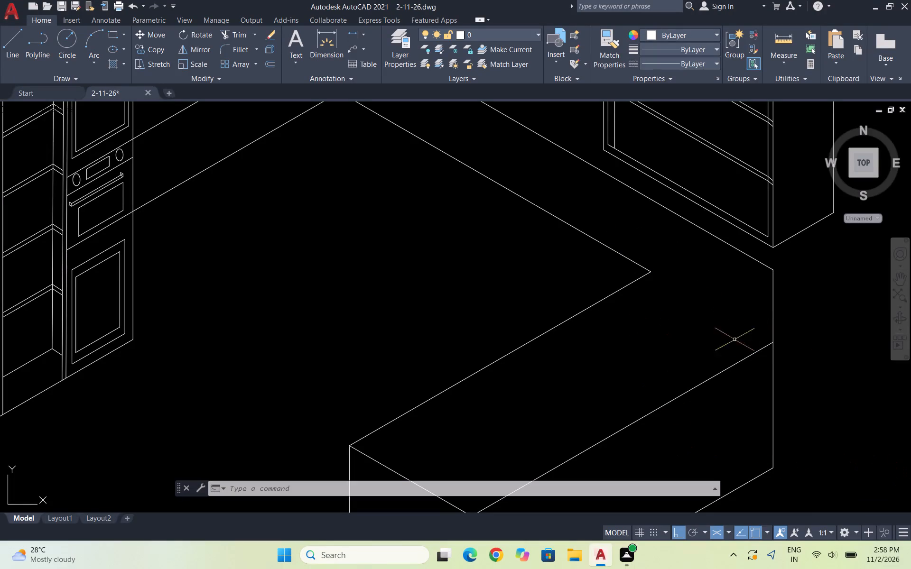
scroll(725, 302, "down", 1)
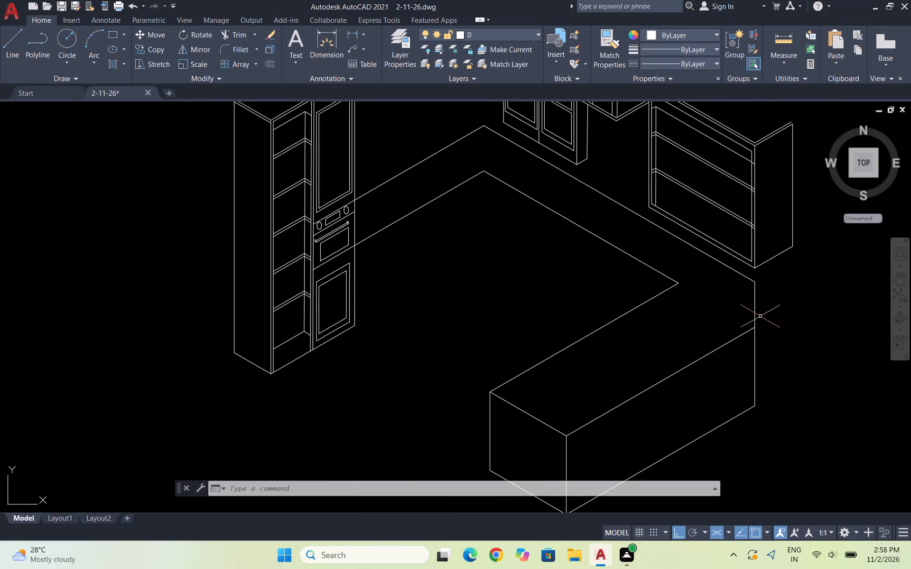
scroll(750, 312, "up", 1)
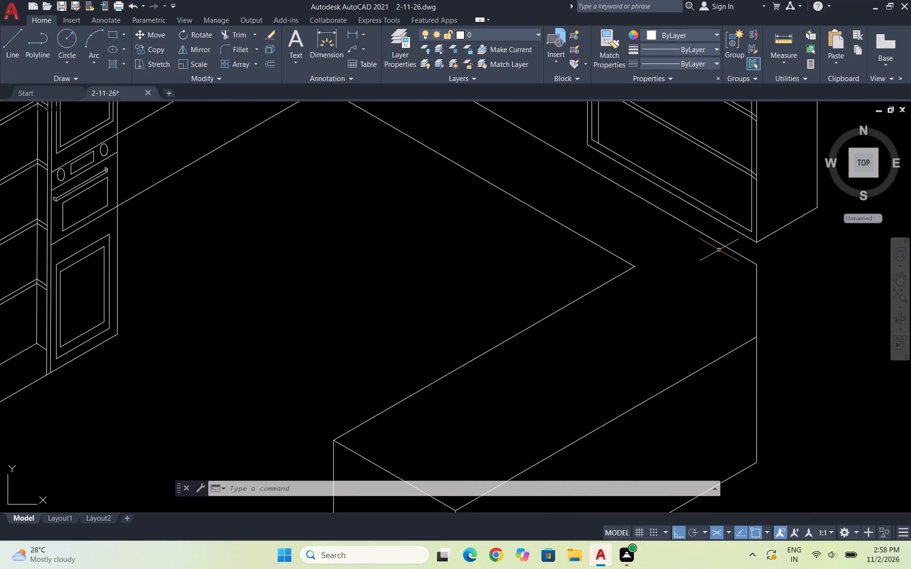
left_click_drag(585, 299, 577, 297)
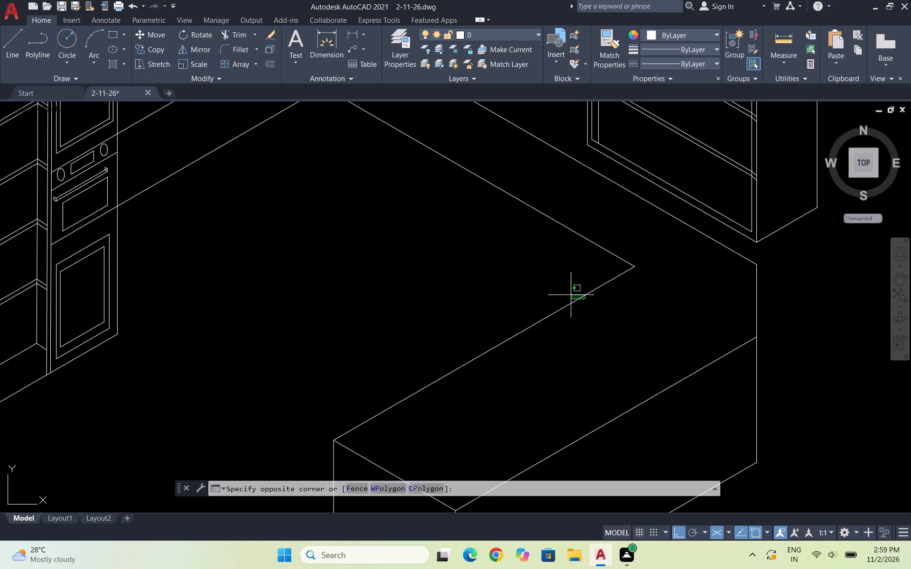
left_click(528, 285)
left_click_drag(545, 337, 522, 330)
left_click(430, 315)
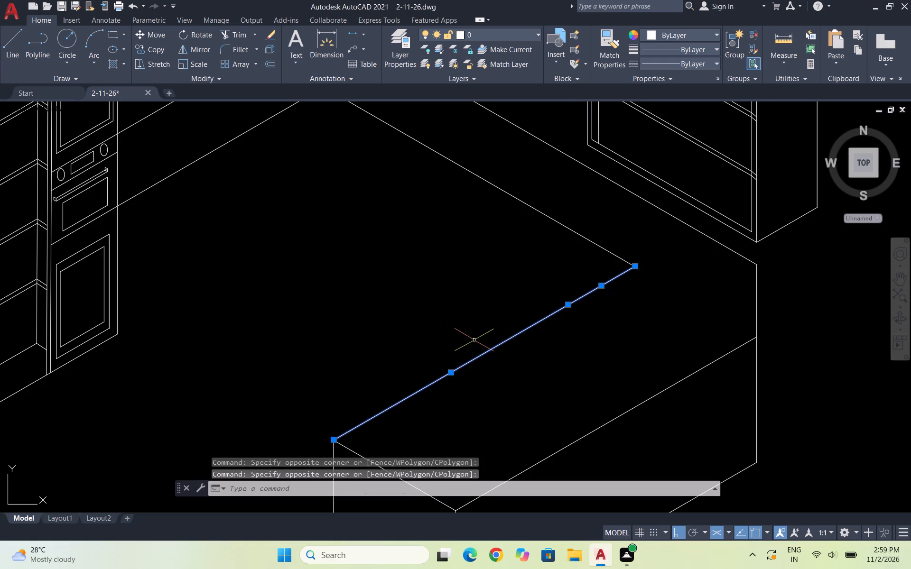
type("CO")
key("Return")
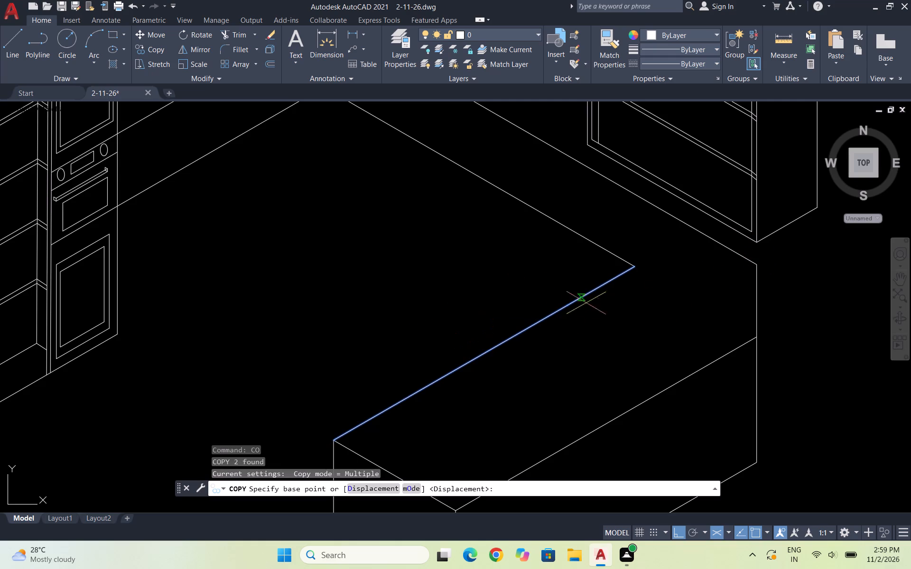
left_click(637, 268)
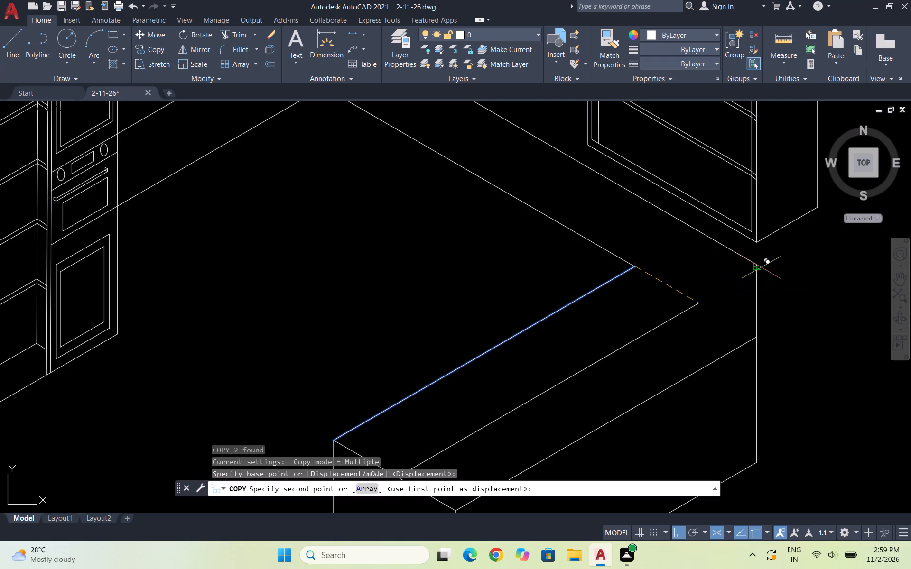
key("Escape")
Move the base cabinet box's outer top edge straight up from its far outer corner to the free end of the raised long line.
scroll(749, 241, "down", 1)
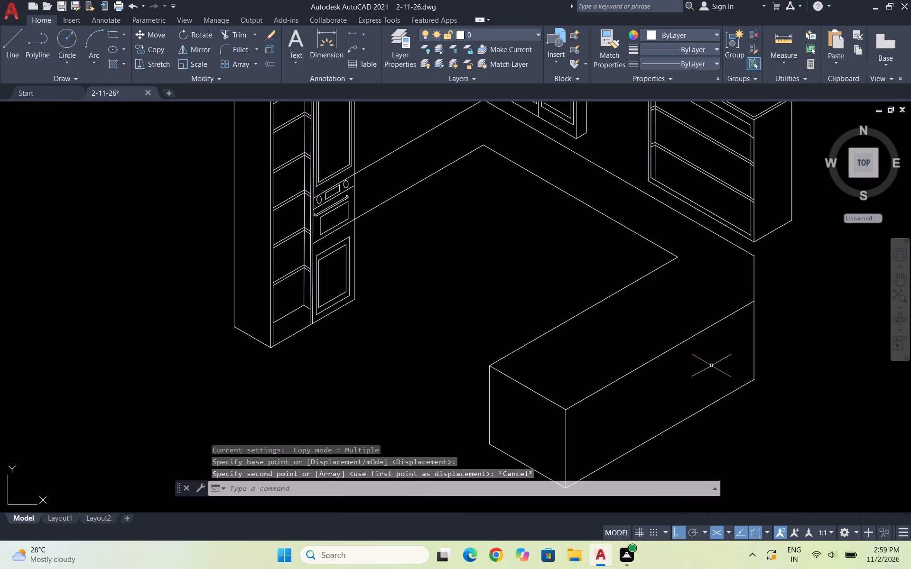
left_click_drag(713, 367, 697, 355)
left_click(679, 326)
left_click_drag(744, 325, 726, 299)
left_click(725, 298)
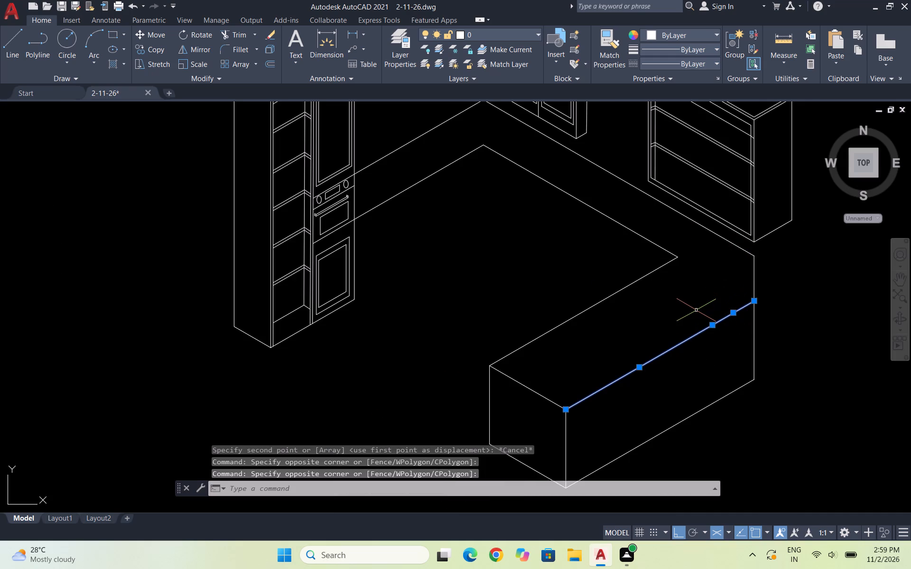
key("m")
key("Return")
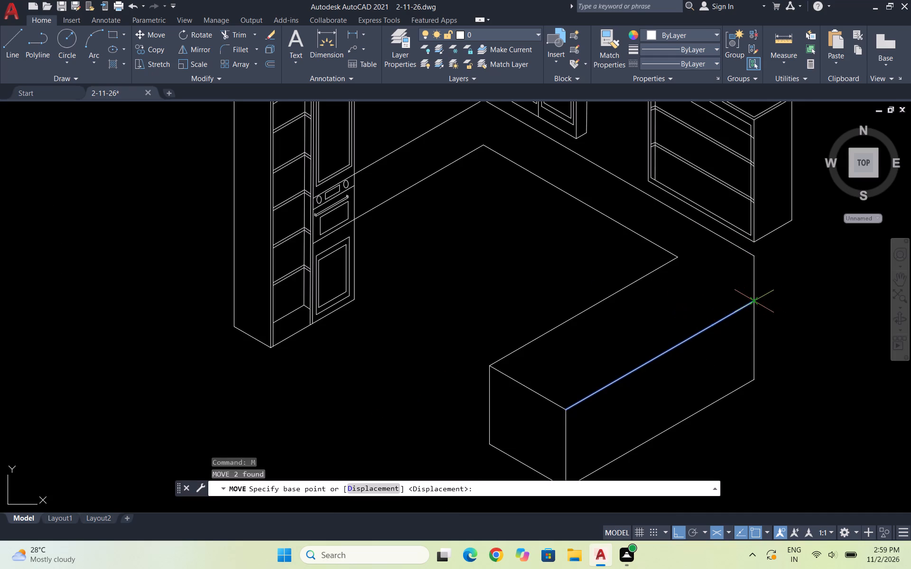
left_click(755, 302)
left_click(758, 256)
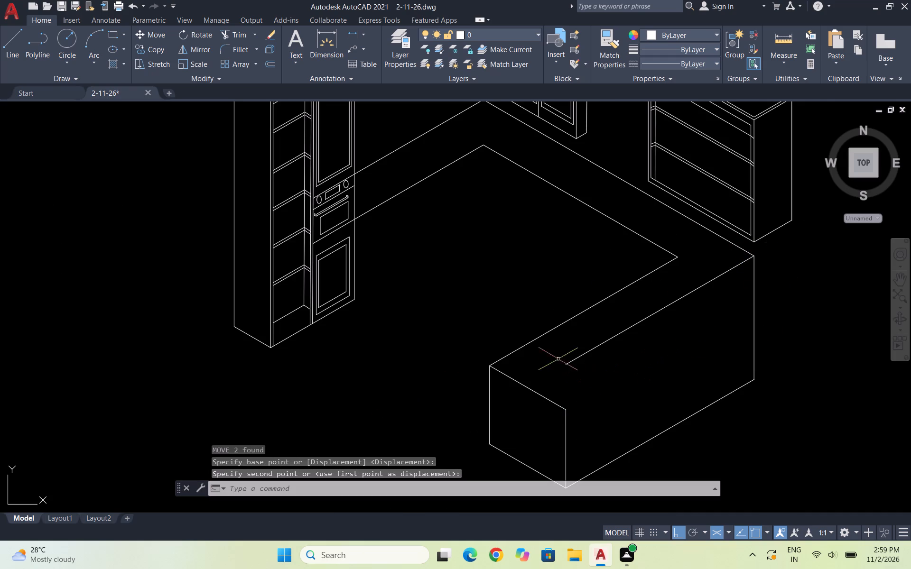
scroll(570, 349, "up", 2)
scroll(578, 299, "down", 1)
scroll(576, 349, "down", 3)
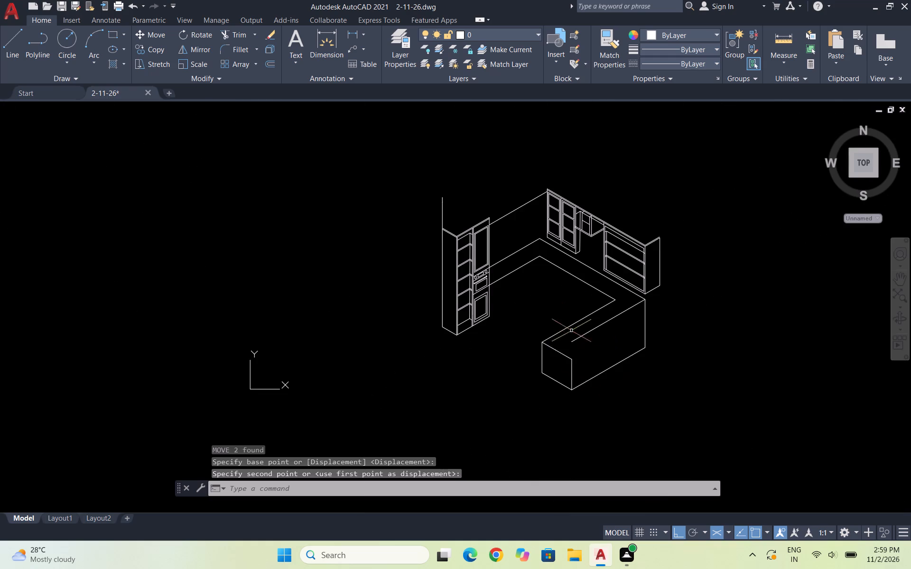
key("Escape")
key("Escape")
Extend the near end of the moved outer edge to the short top edge at the base cabinet box's front end.
scroll(578, 347, "up", 2)
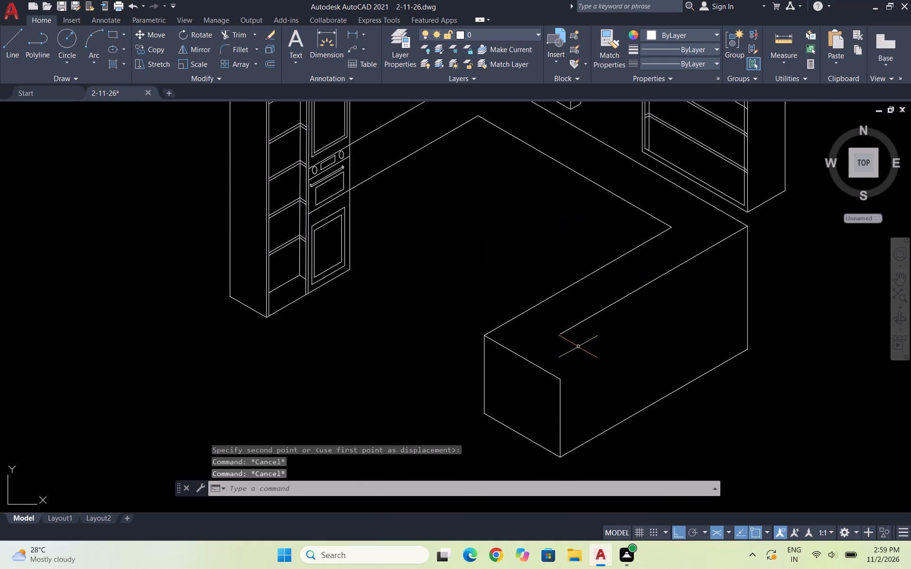
type("EX")
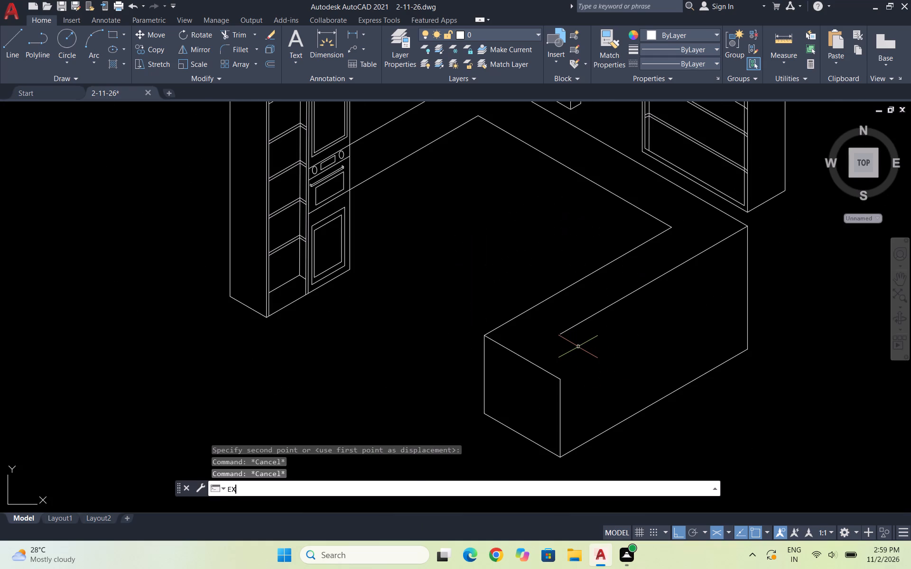
key("Return")
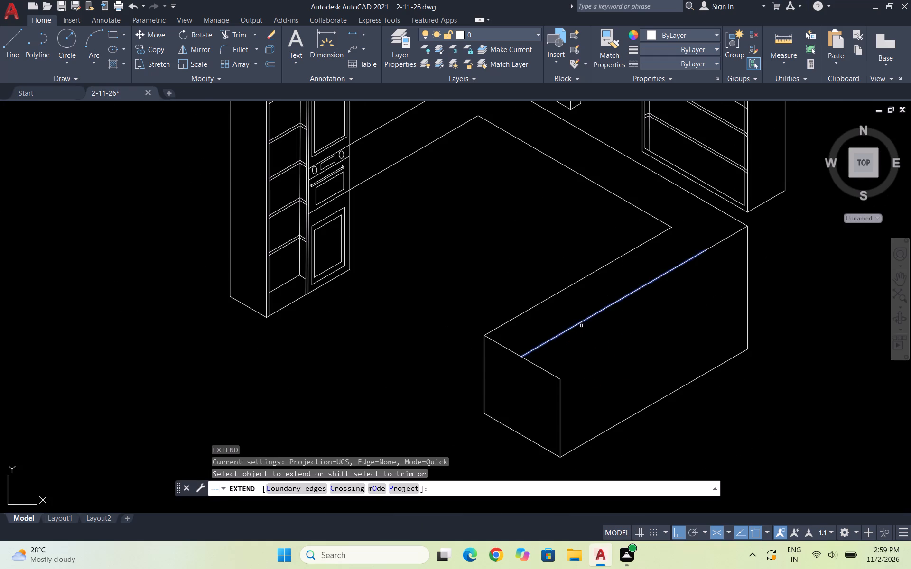
left_click(579, 325)
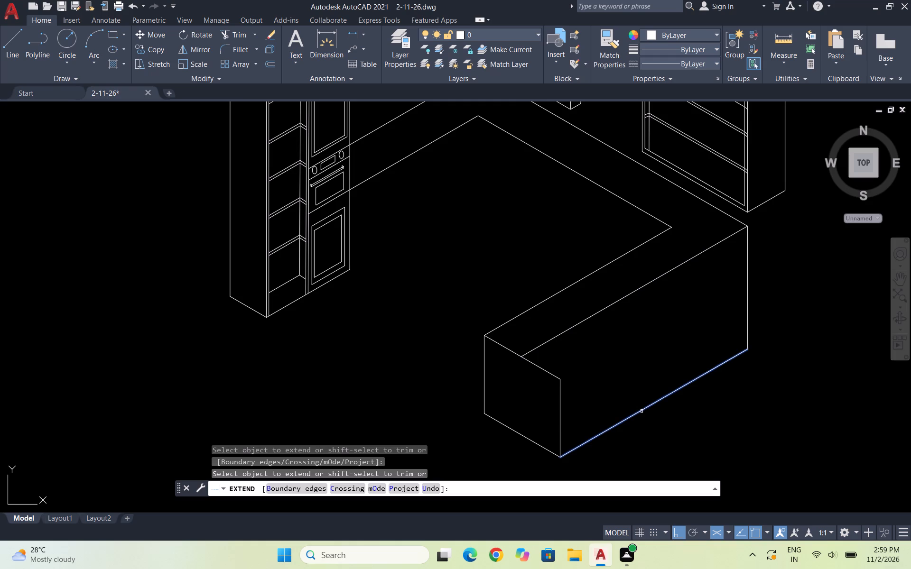
key("Escape")
key("Escape")
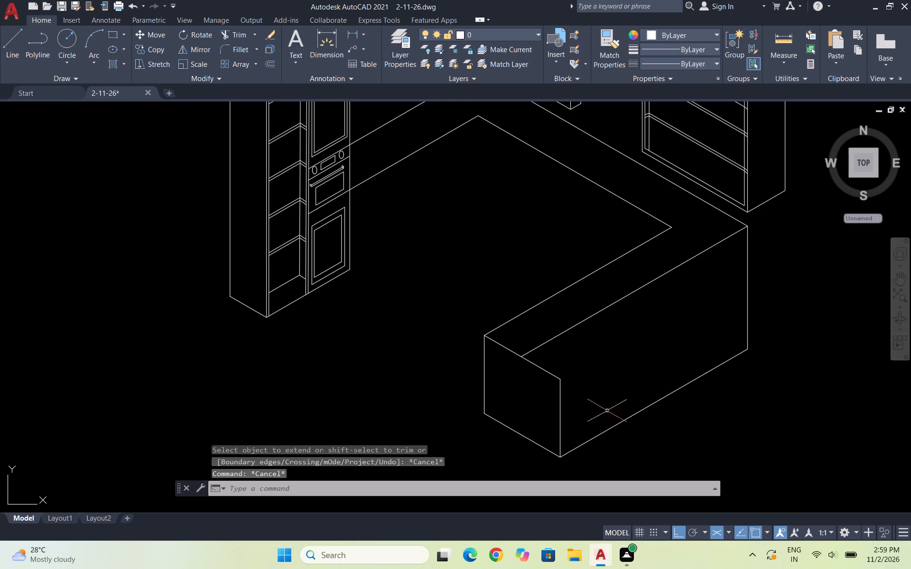
key("Escape")
Move the vertical edge at the base cabinet box's front outer corner.
scroll(543, 413, "up", 1)
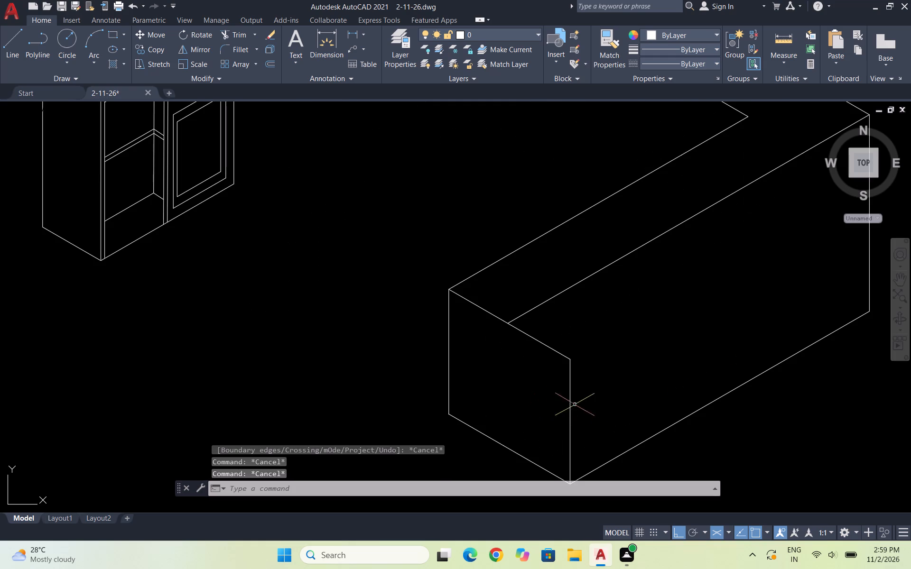
left_click_drag(592, 403, 588, 400)
left_click(523, 395)
key("m")
key("Return")
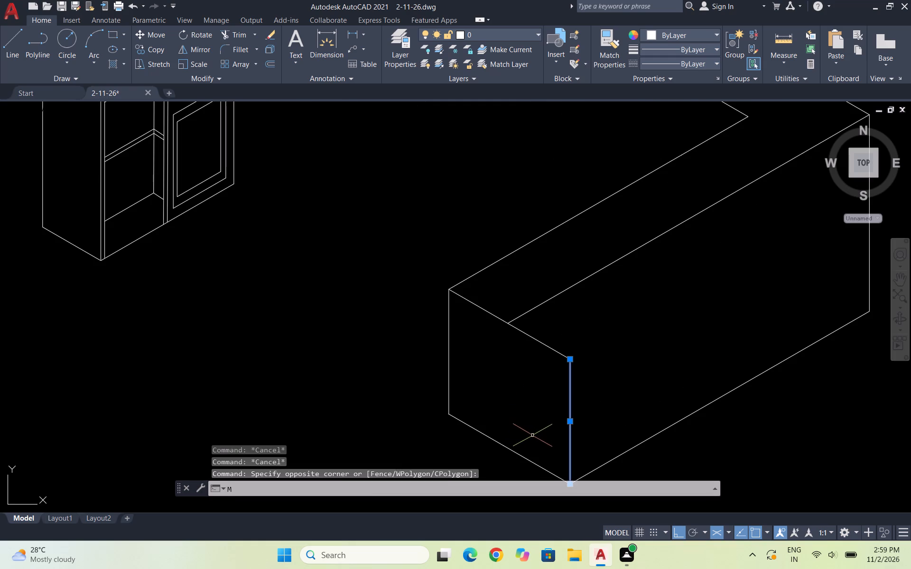
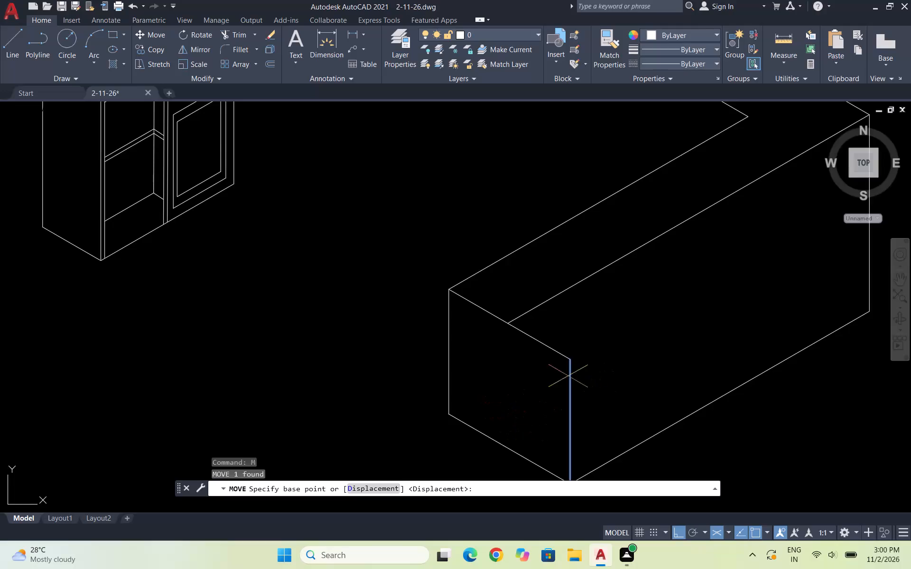
Place the vertical edge's top end where the box's outer top edge meets the short front top edge.
left_click(567, 359)
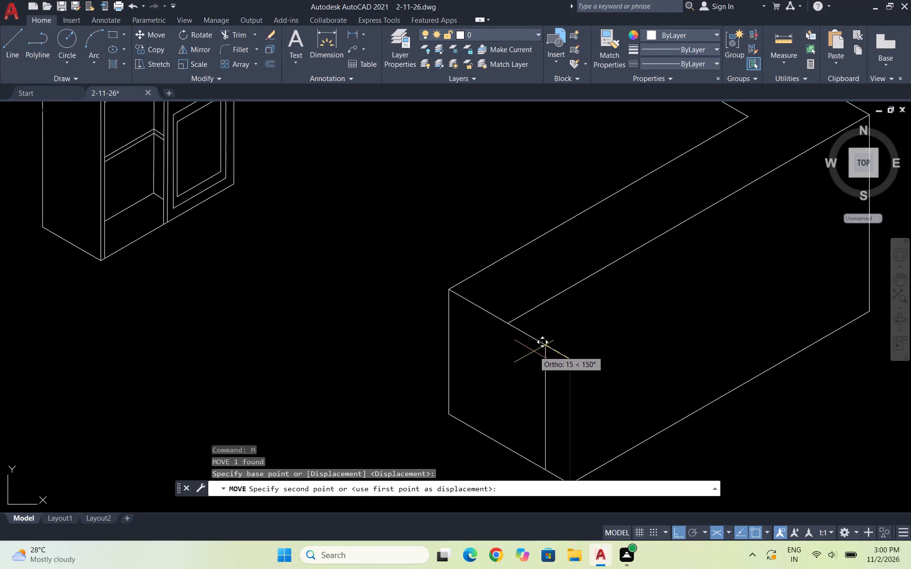
left_click(511, 322)
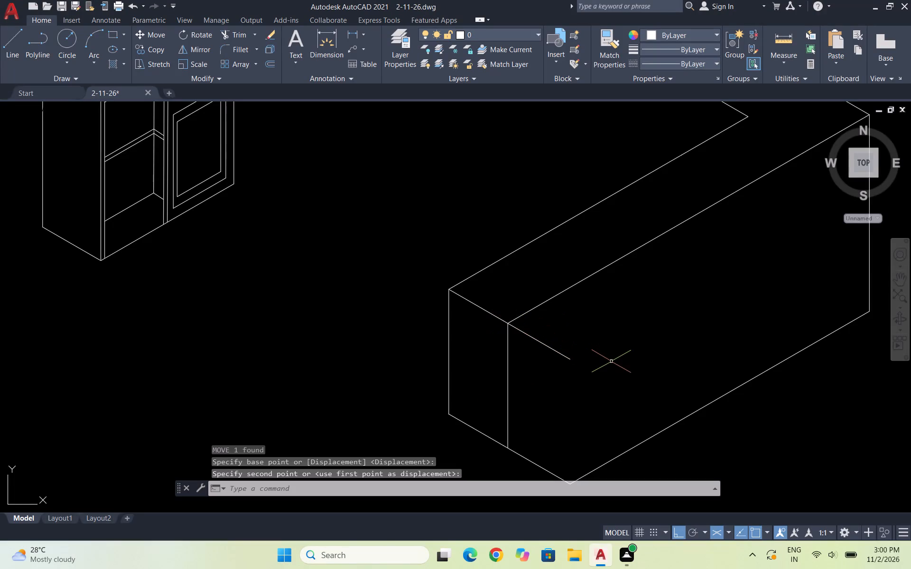
Move both collinear segments of the box's outer bottom edge from the old front corner to the foot of the relocated vertical edge.
scroll(654, 339, "down", 1)
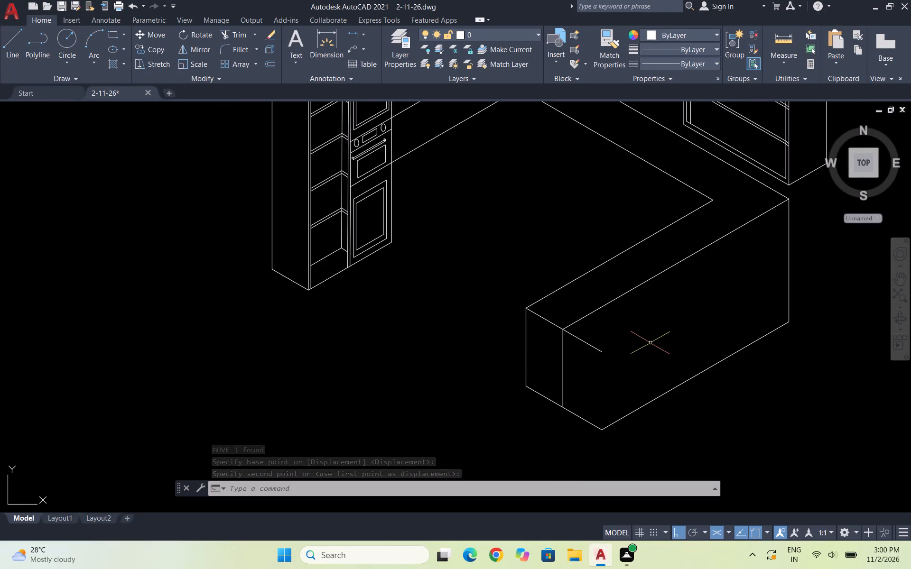
left_click_drag(677, 406, 665, 398)
left_click(645, 366)
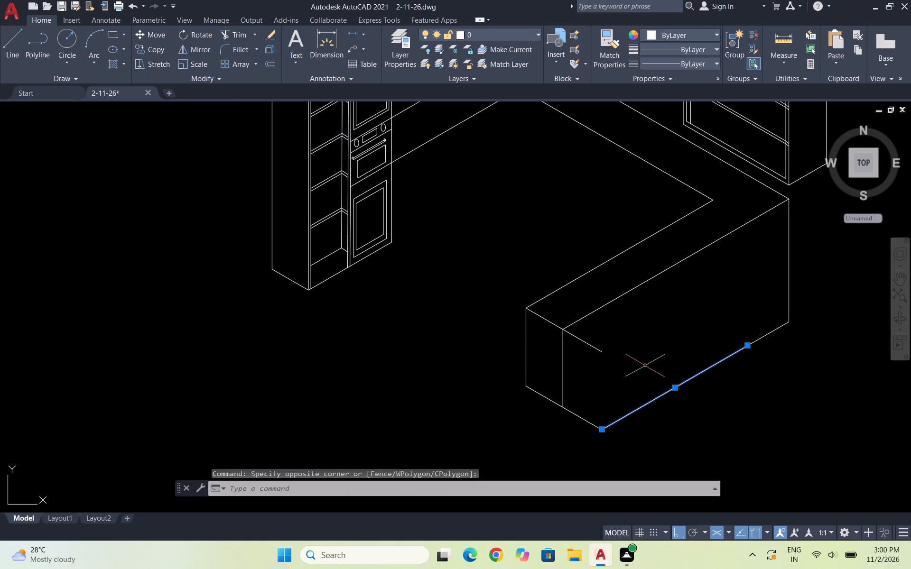
scroll(785, 331, "up", 2)
left_click_drag(785, 331, 772, 328)
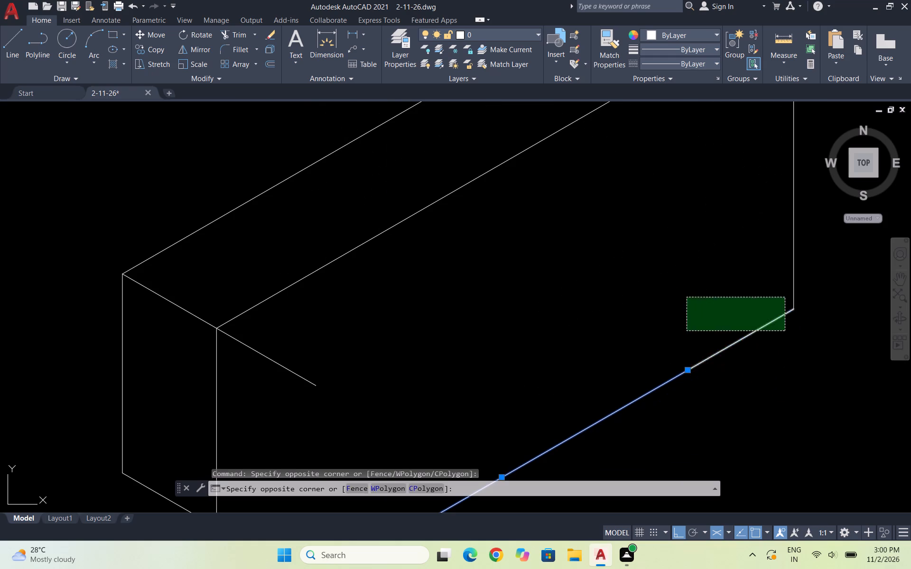
left_click(687, 297)
scroll(763, 313, "down", 2)
key("m")
key("Return")
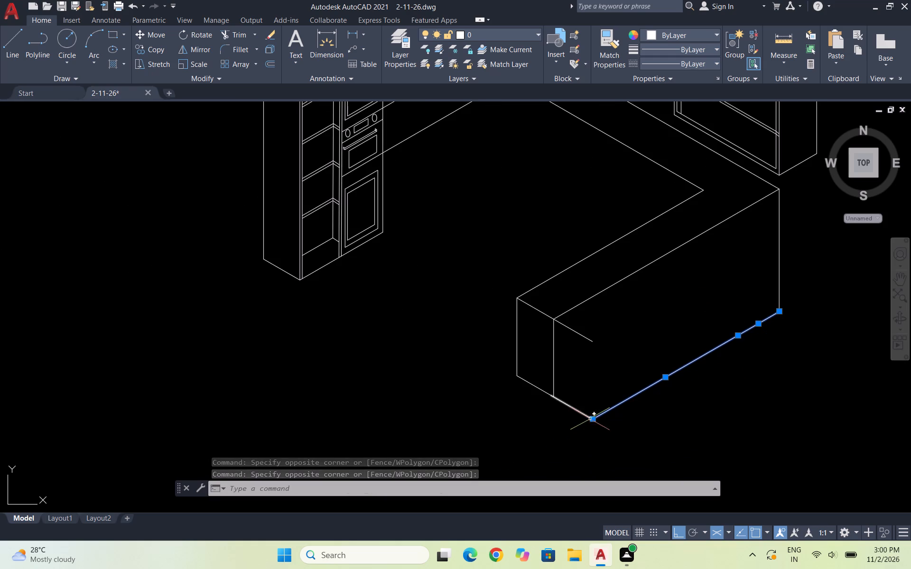
key("m")
key("Return")
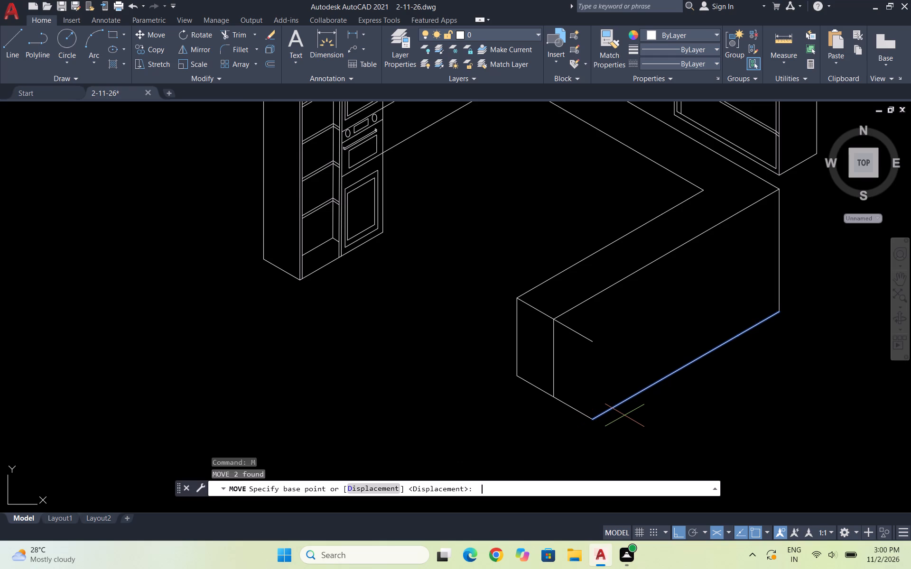
left_click(597, 416)
left_click(557, 394)
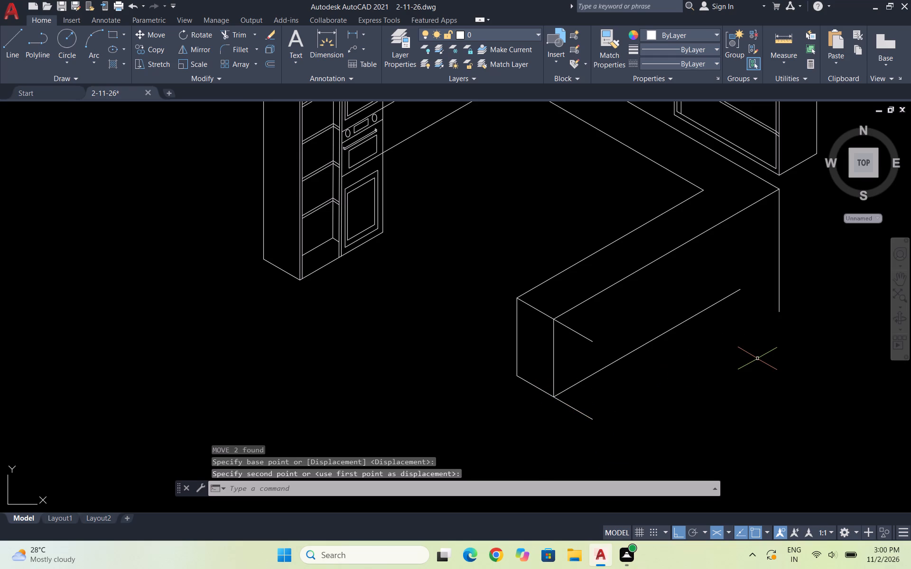
Extend the far end of the moved bottom edge to the vertical edge at the box's far outer corner.
type("EX")
key("Return")
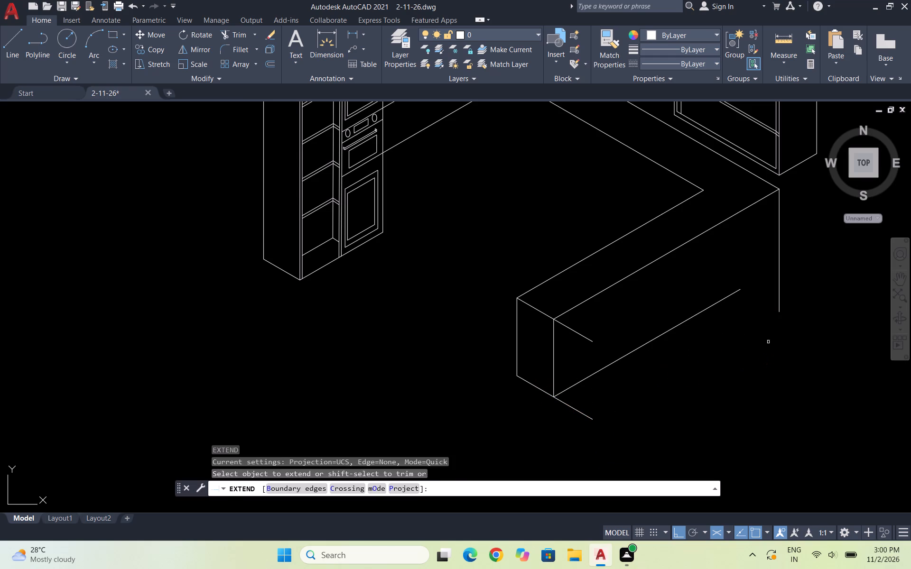
left_click(728, 298)
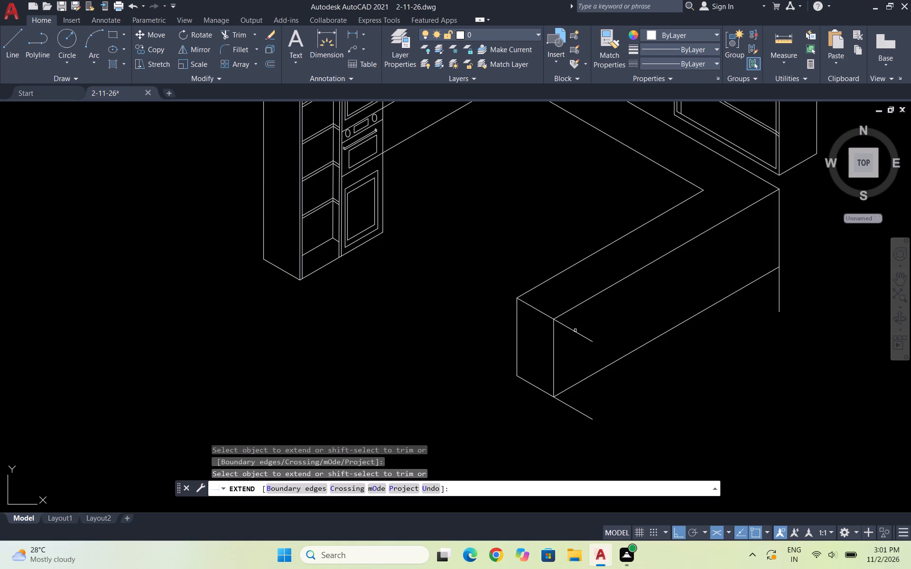
Trim the overhanging ends of the short front top and bottom edges and of the far vertical edge below the moved bottom edge.
left_click(584, 332, "shift")
left_click(576, 340, "shift")
left_click_drag(583, 397, 556, 447, "shift")
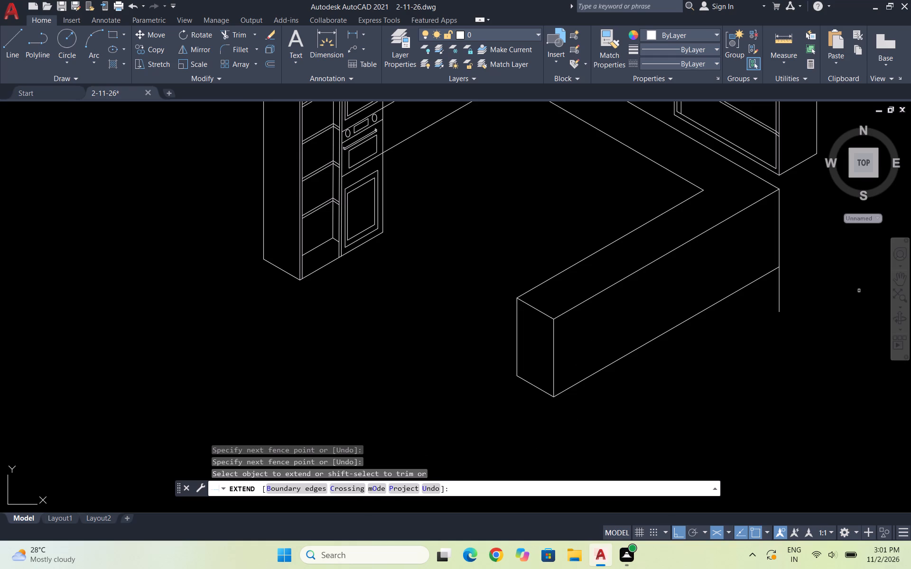
left_click_drag(799, 292, 712, 348, "shift")
scroll(764, 330, "down", 1)
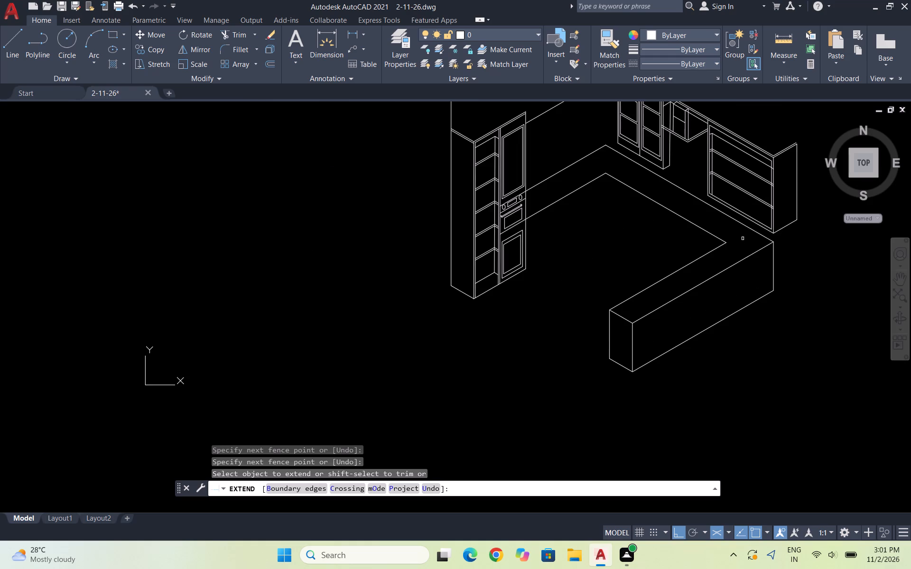
key("Escape")
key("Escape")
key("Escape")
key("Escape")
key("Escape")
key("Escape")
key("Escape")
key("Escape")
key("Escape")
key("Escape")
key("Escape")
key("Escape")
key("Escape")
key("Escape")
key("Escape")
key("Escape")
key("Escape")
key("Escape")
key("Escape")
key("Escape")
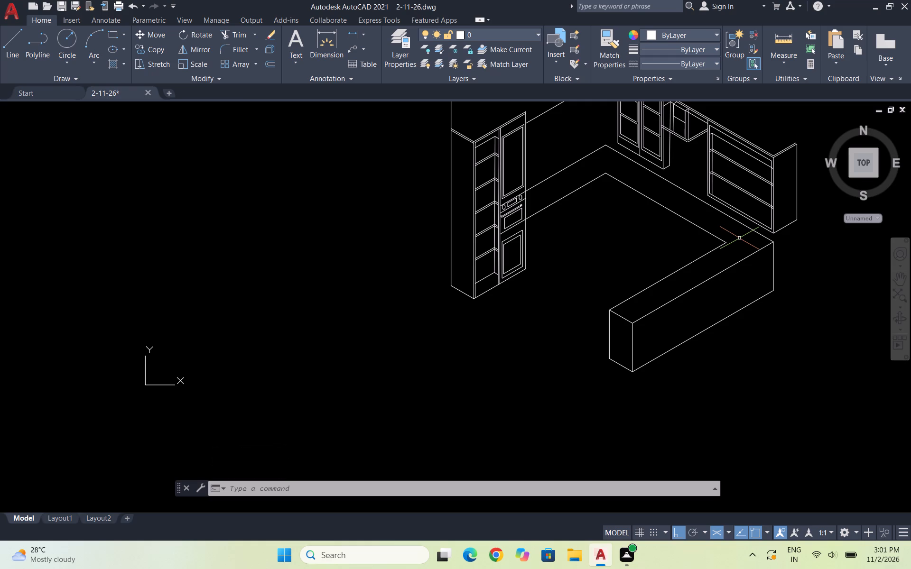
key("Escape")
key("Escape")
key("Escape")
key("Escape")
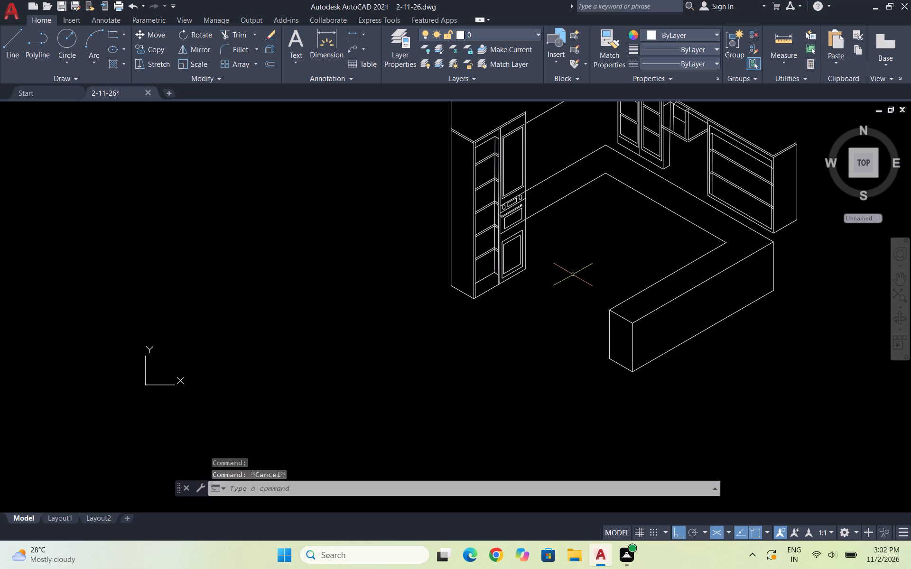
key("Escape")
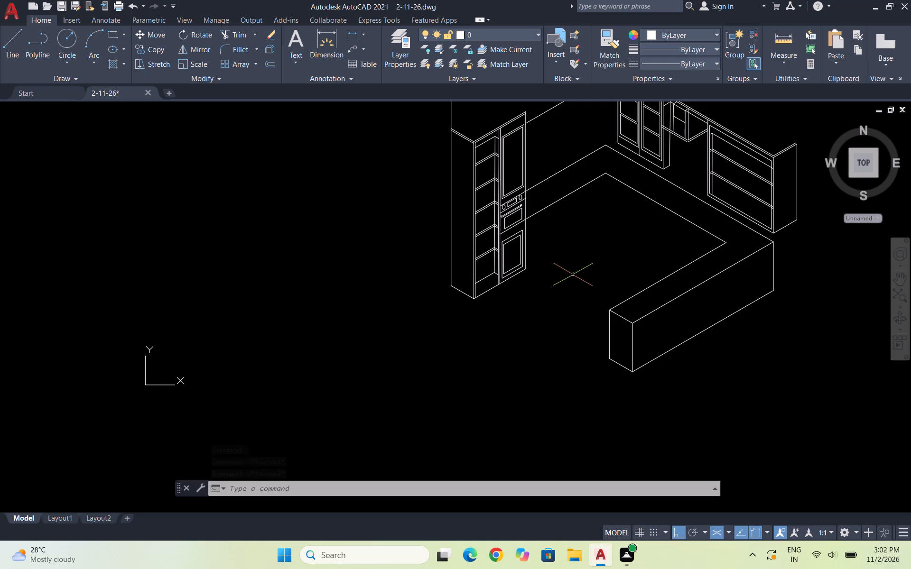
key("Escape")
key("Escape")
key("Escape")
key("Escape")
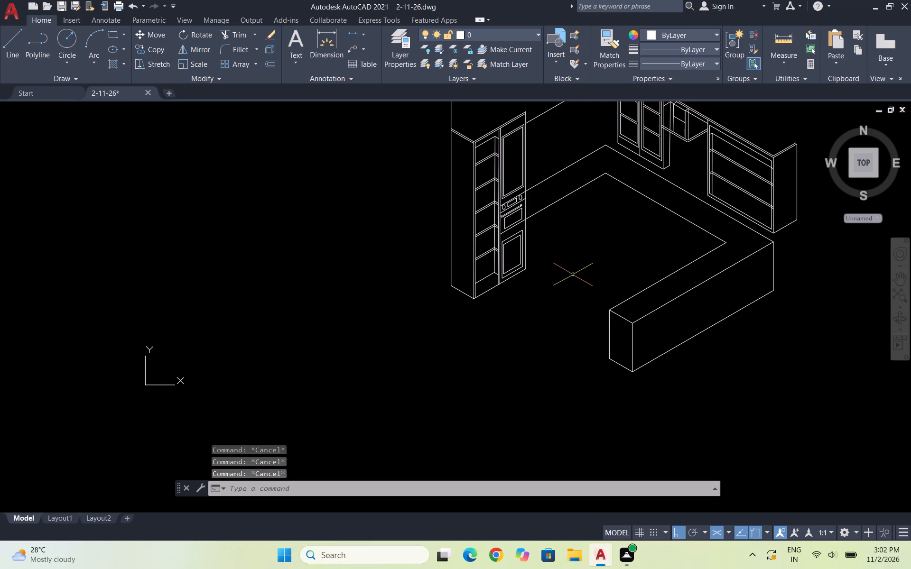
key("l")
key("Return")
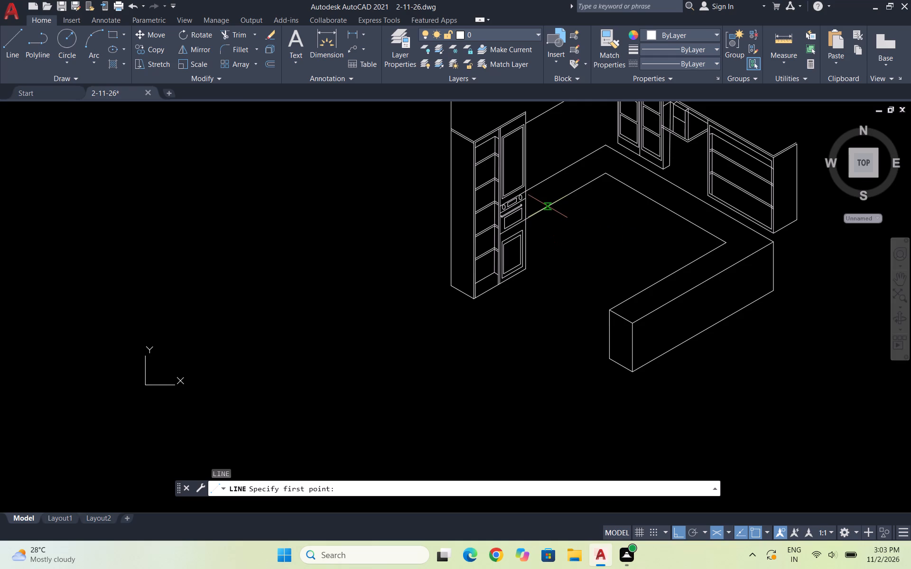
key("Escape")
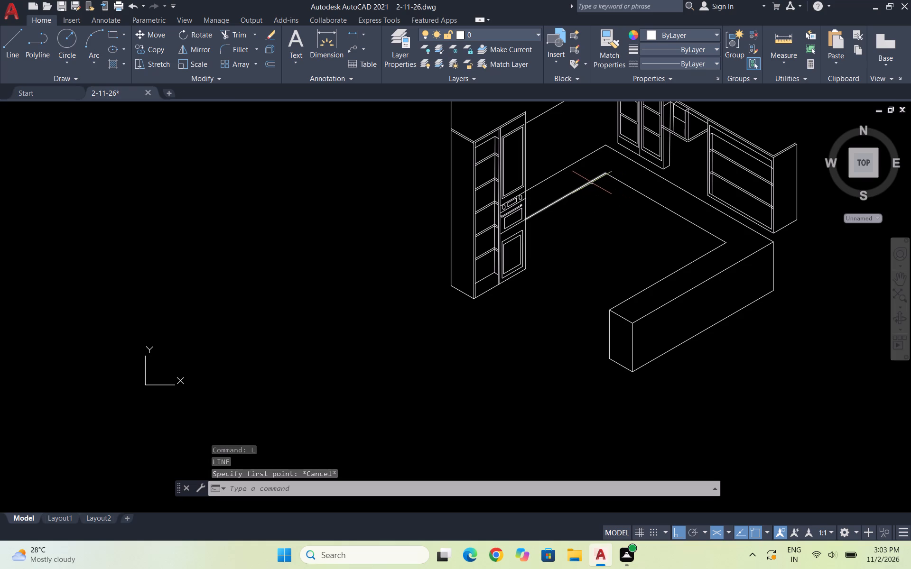
Copy the inner counter line beside the tall oven cabinet straight down to that cabinet's bottom front corner.
scroll(583, 197, "up", 3)
left_click_drag(576, 198, 562, 190)
left_click(513, 162)
scroll(478, 188, "down", 2)
type("CO")
key("Return")
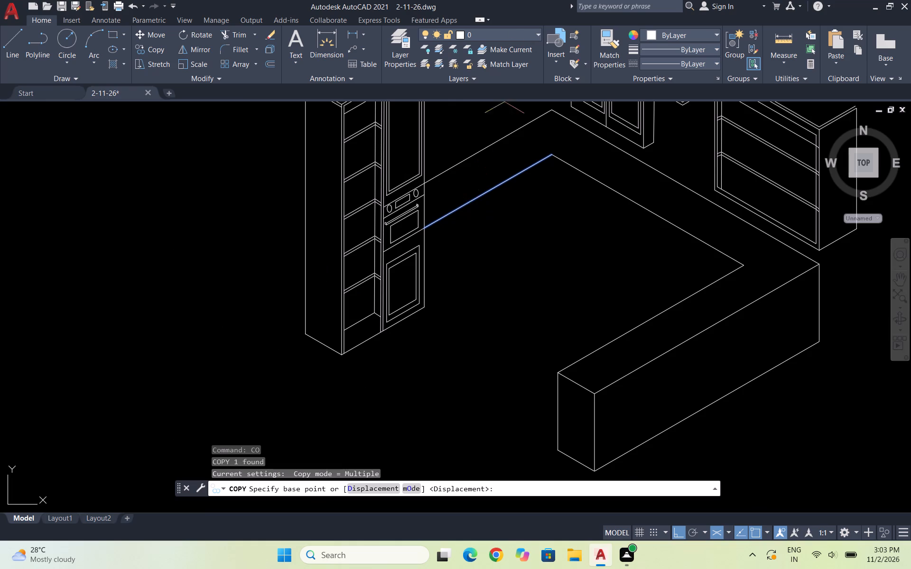
left_click(421, 227)
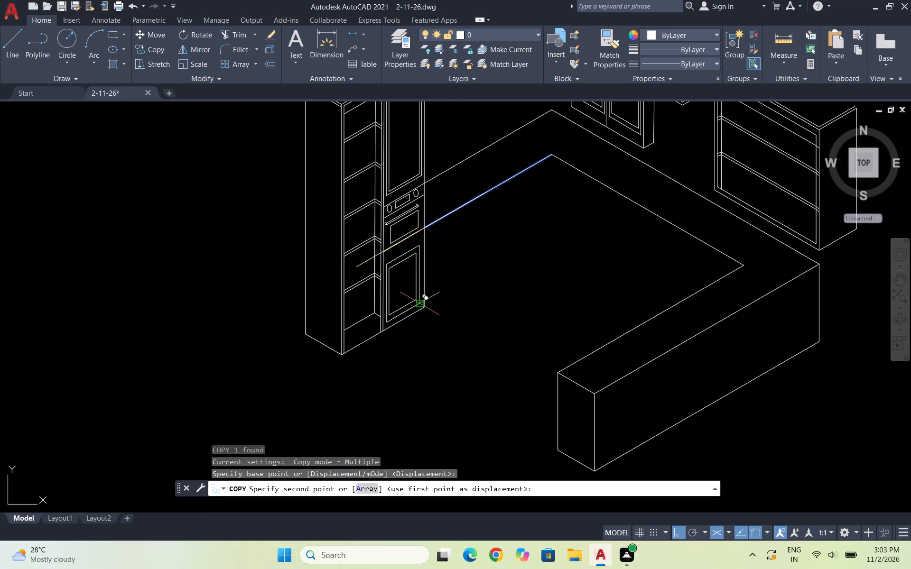
left_click(424, 308)
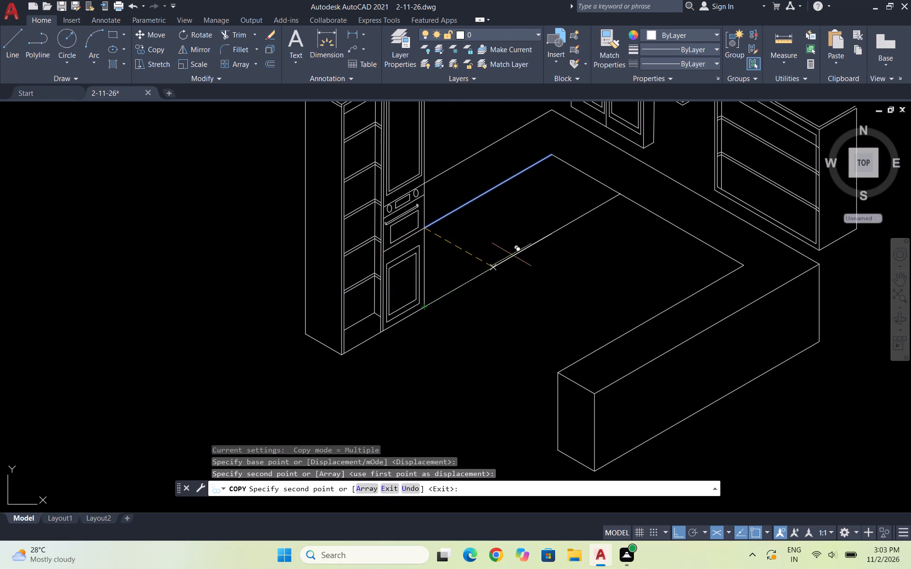
key("Escape")
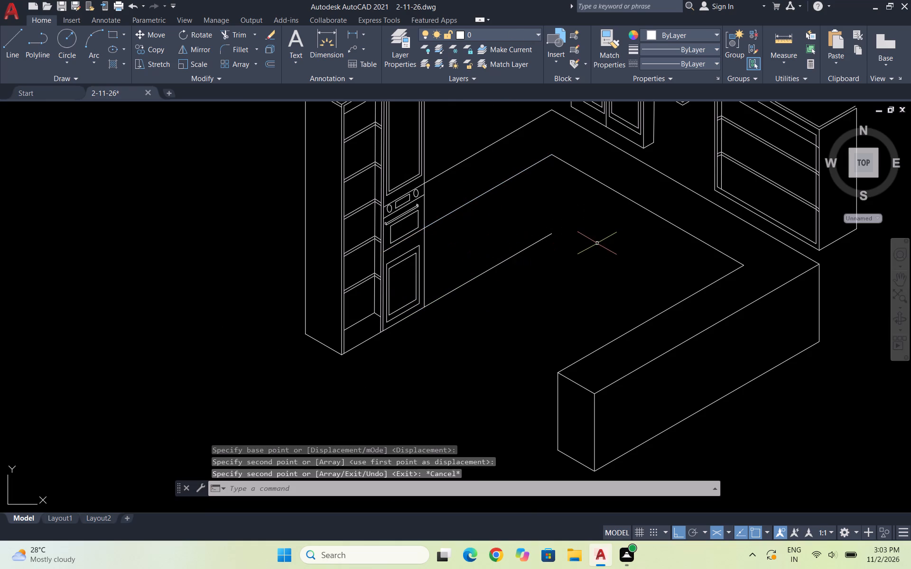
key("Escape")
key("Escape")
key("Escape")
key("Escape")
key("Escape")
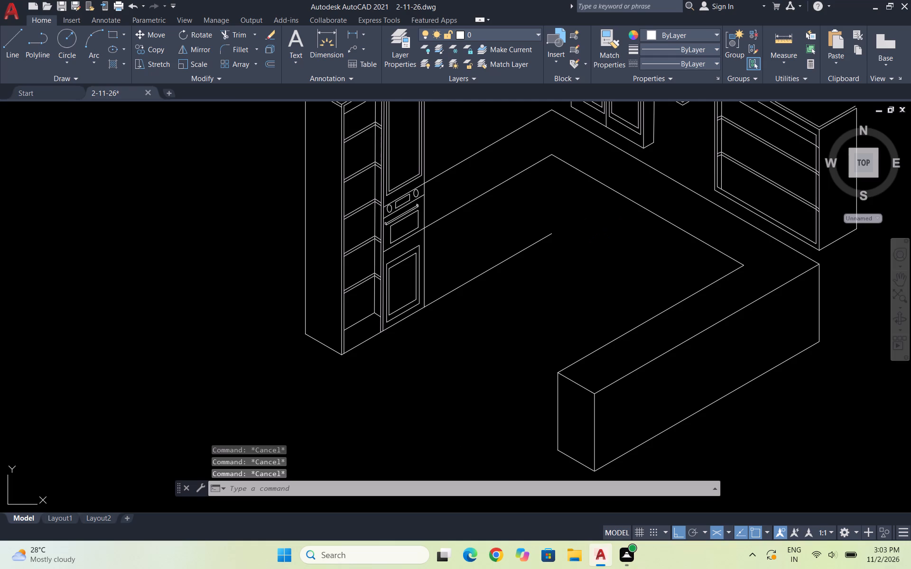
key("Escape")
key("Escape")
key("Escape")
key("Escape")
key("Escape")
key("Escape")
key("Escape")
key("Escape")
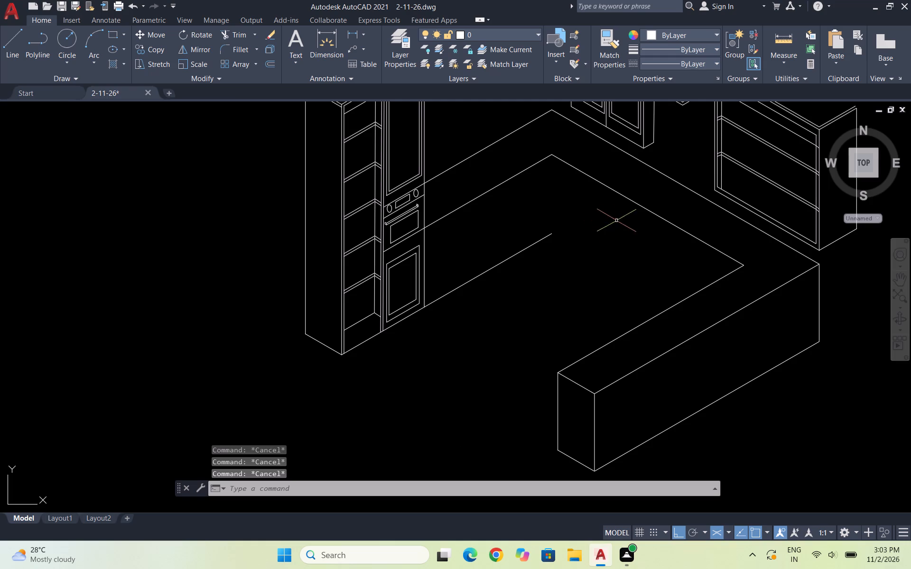
Copy the long inner counter line under the wall cabinets from its inner corner down to the free end of the copied floor-level line.
left_click(629, 212)
left_click(635, 194)
left_click_drag(642, 200, 620, 215)
left_click(607, 224)
type("CO")
key("Return")
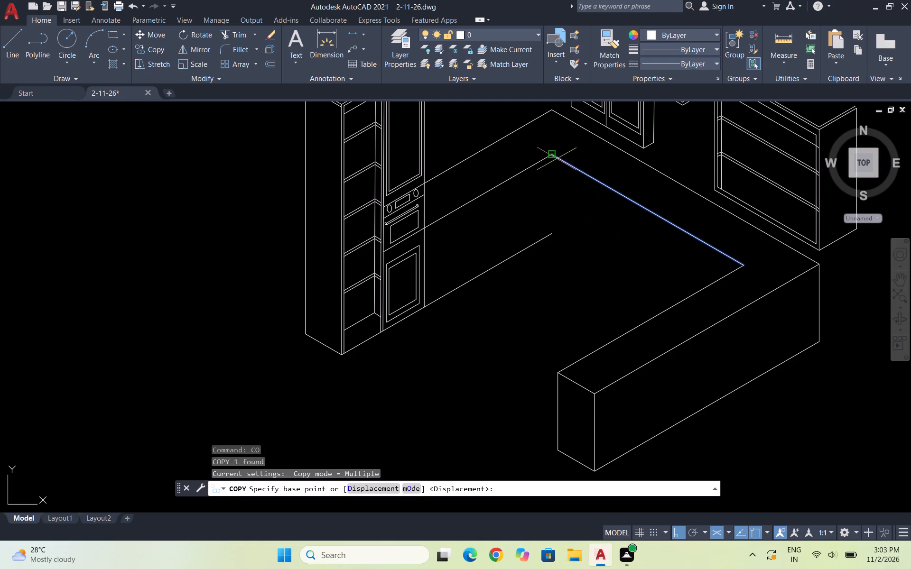
left_click(556, 155)
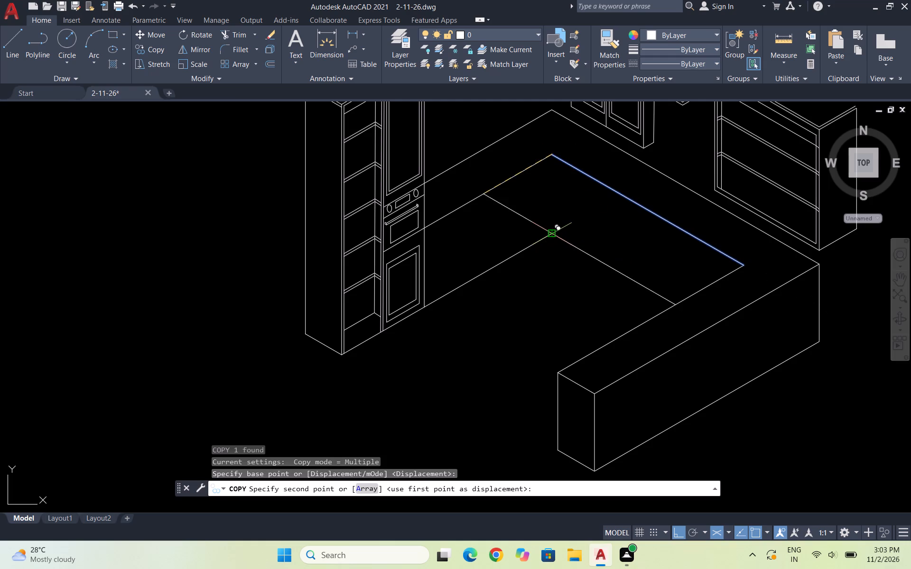
left_click(553, 236)
key("Escape")
key("Escape")
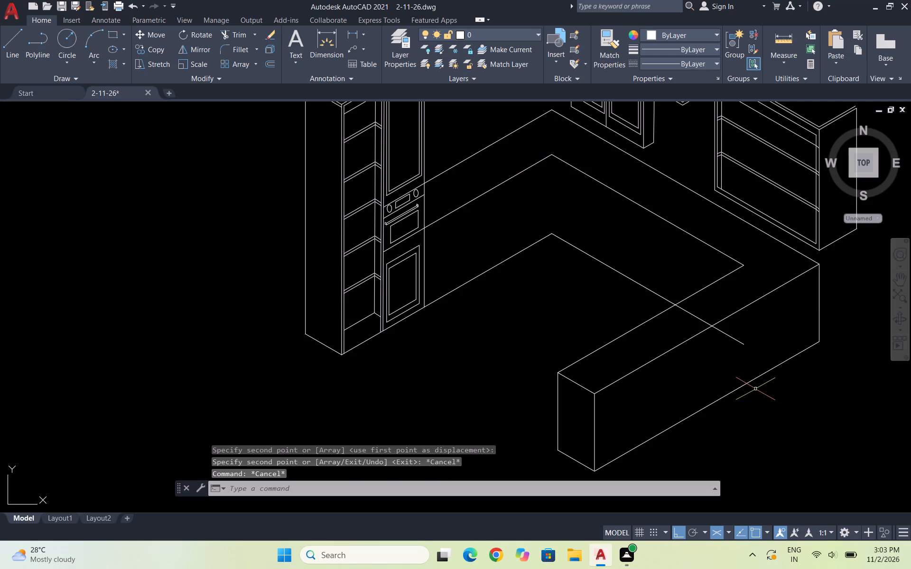
Trim the copied long bottom line where it crosses the base cabinet box, back to the box's inner top edge.
type("TR")
key("Return")
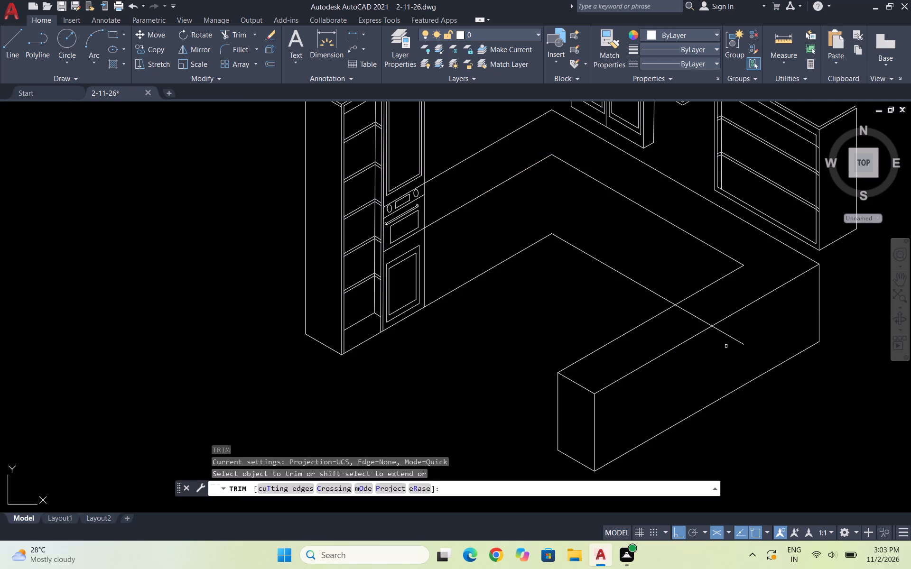
left_click(729, 337)
left_click(687, 315)
left_click(720, 304)
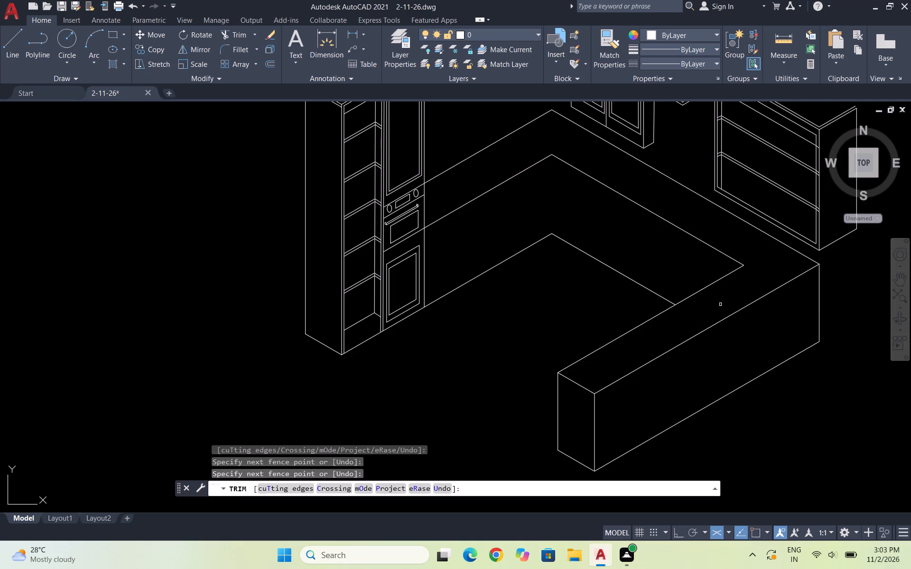
key("Escape")
key("Escape")
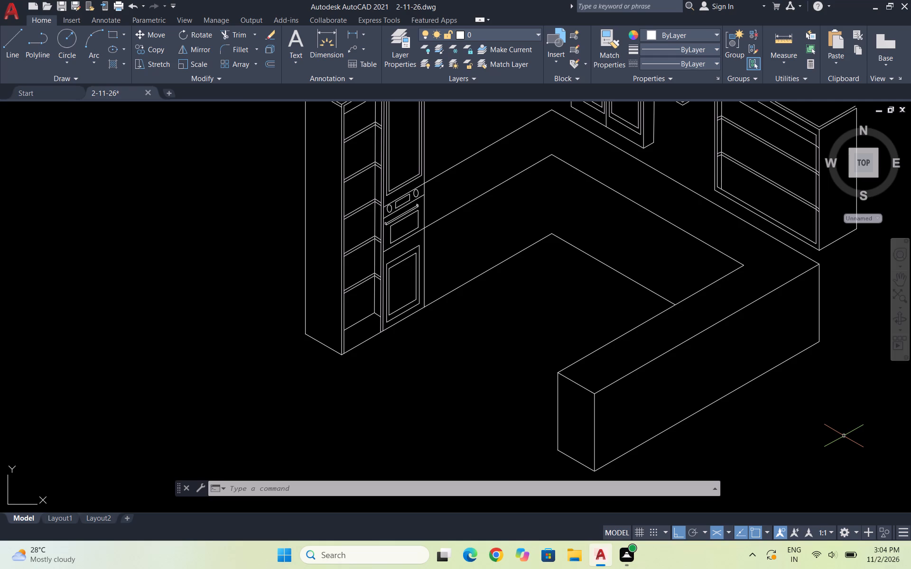
key("Escape")
Draw a vertical line at the base run's inner corner, from the inner counter corner down to the floor-level corner.
key("Escape")
key("Escape")
key("Escape")
key("Escape")
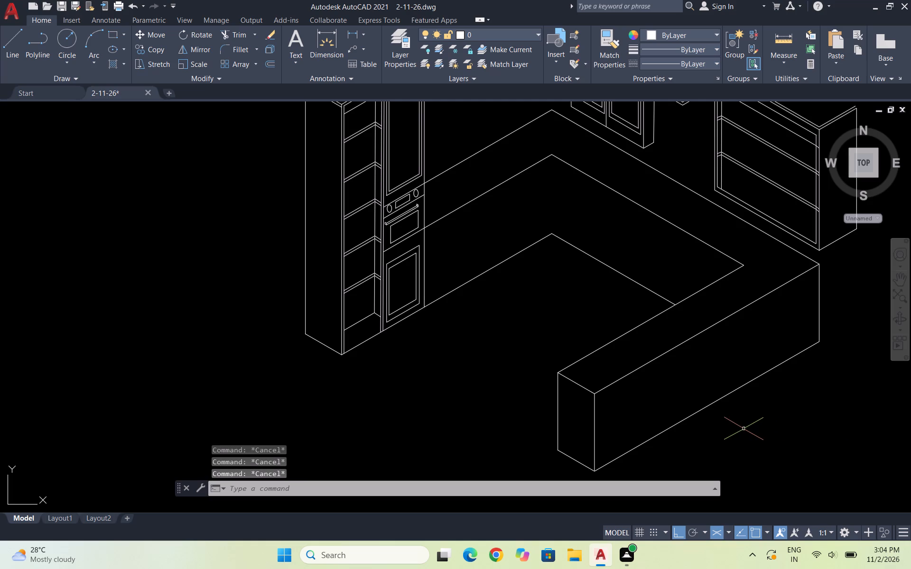
key("l")
key("Return")
scroll(774, 450, "up", 1)
scroll(655, 262, "down", 1)
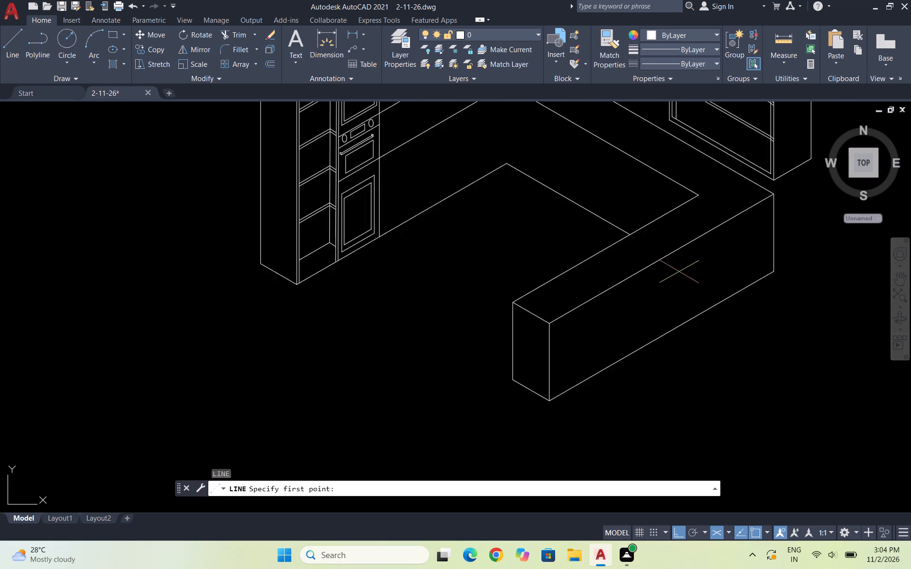
scroll(679, 272, "down", 1)
left_click(576, 154)
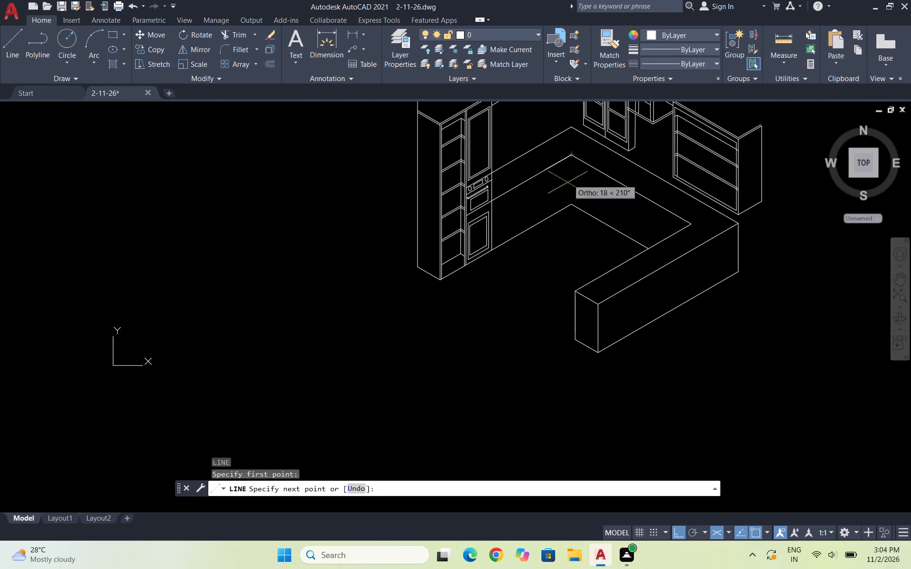
scroll(576, 203, "up", 3)
left_click(554, 204)
key("Escape")
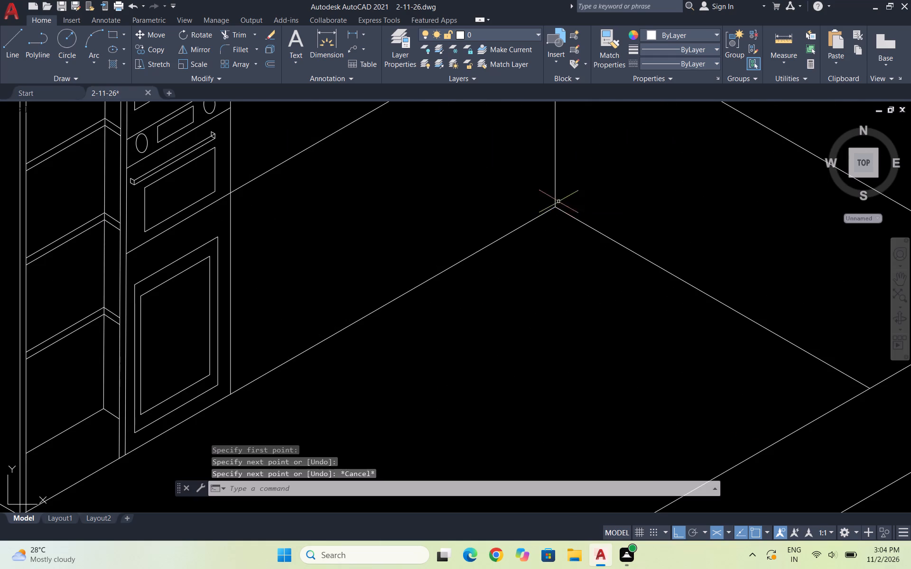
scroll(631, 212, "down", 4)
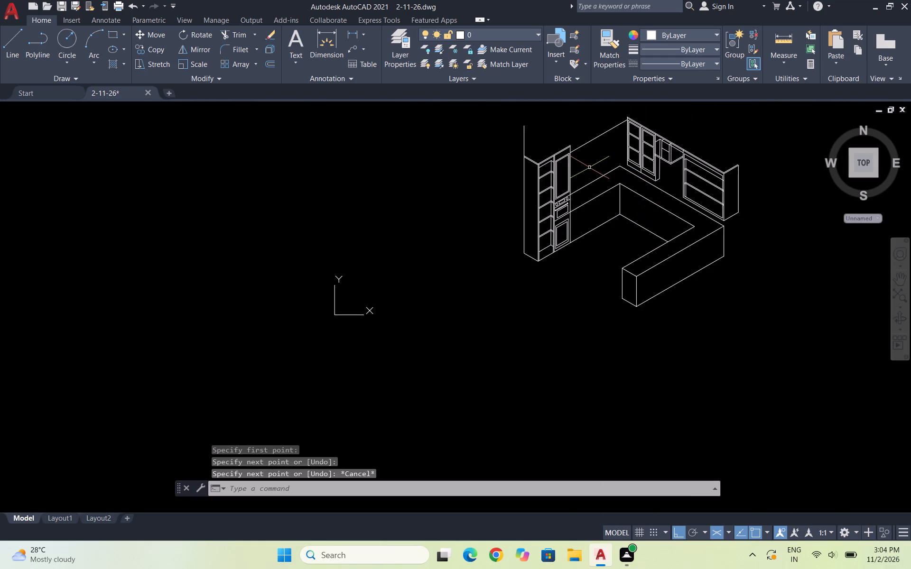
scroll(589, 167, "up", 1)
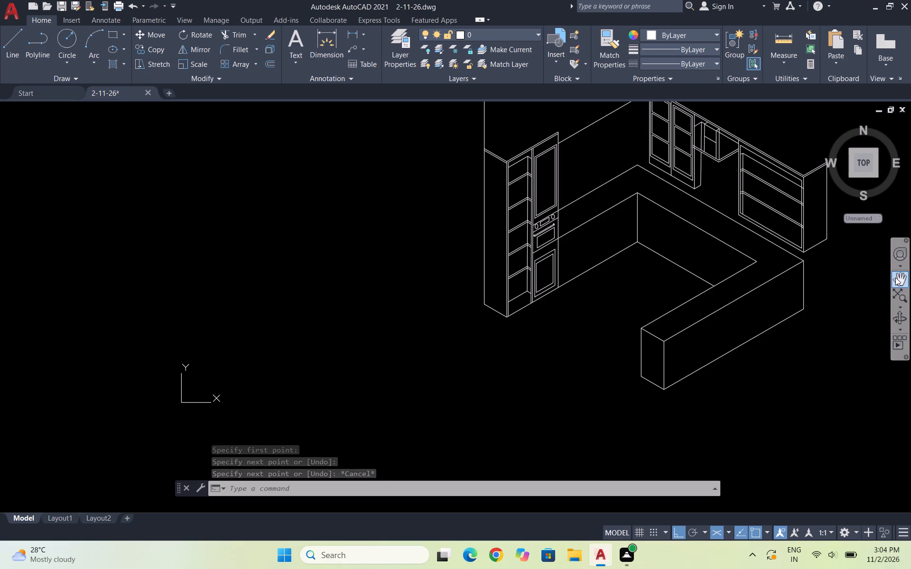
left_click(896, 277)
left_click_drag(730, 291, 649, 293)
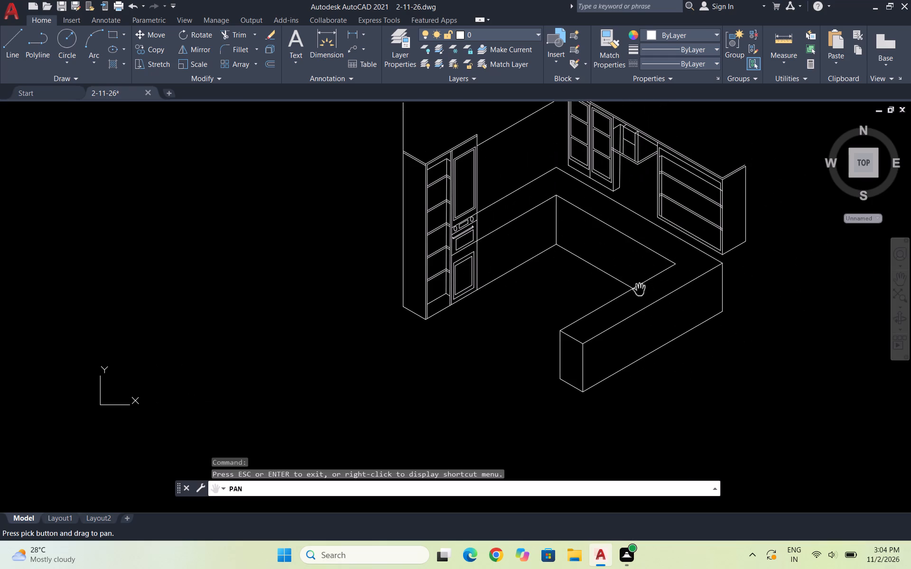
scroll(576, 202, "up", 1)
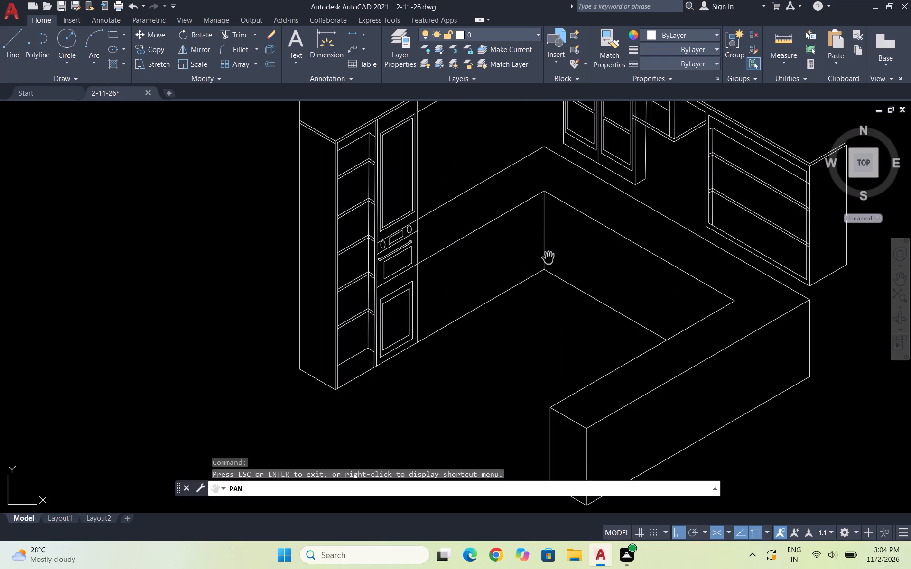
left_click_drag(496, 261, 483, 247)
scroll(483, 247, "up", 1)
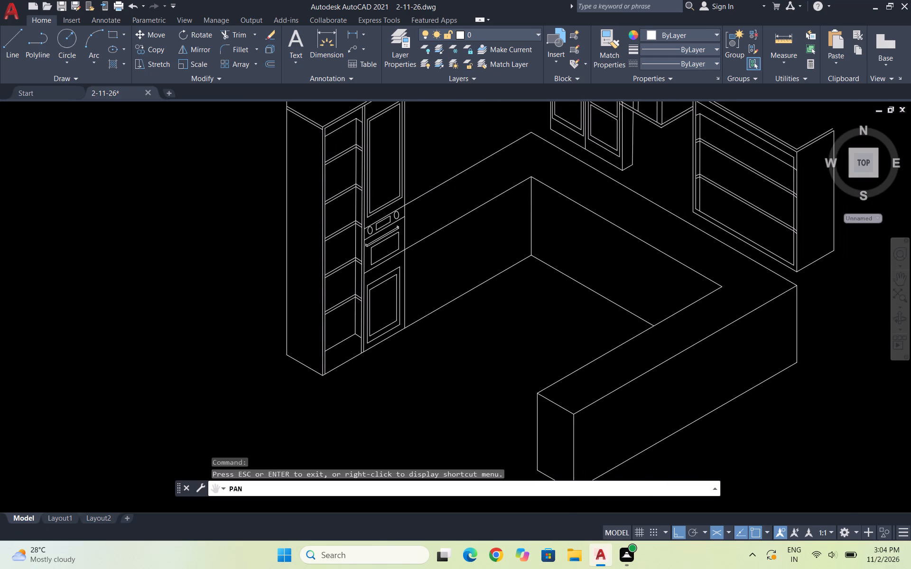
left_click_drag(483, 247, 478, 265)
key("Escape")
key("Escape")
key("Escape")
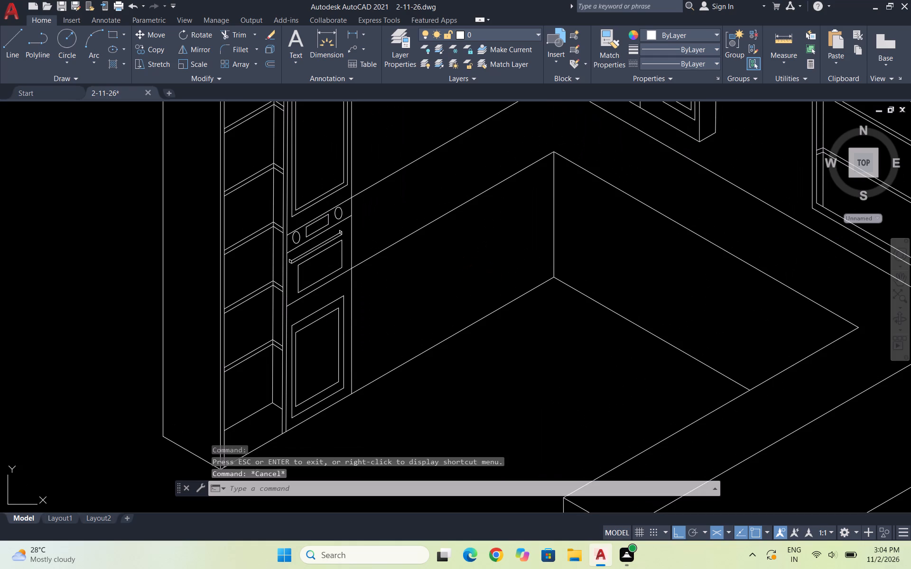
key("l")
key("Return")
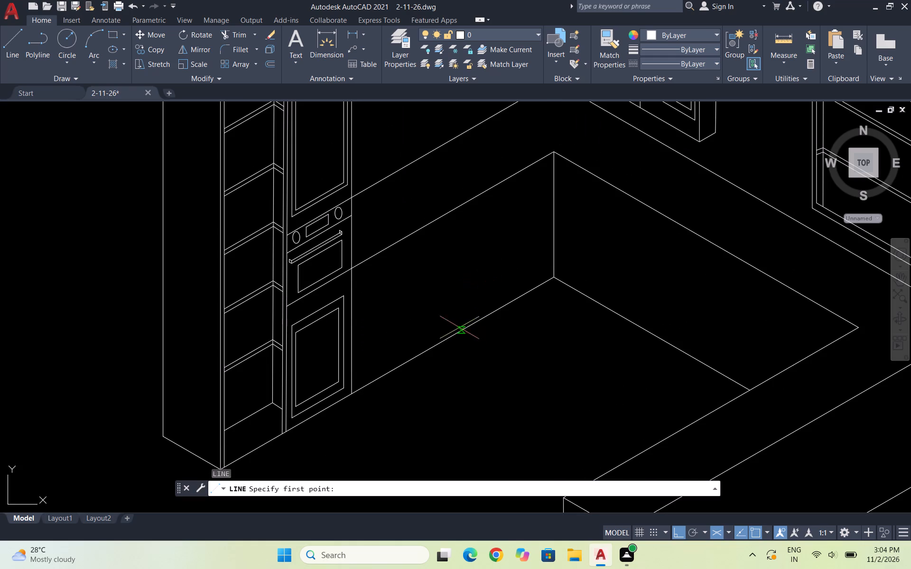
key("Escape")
Copy the vertical inner corner line about 48 units along the counter edge toward the tall oven cabinet.
left_click(565, 205)
left_click(520, 225)
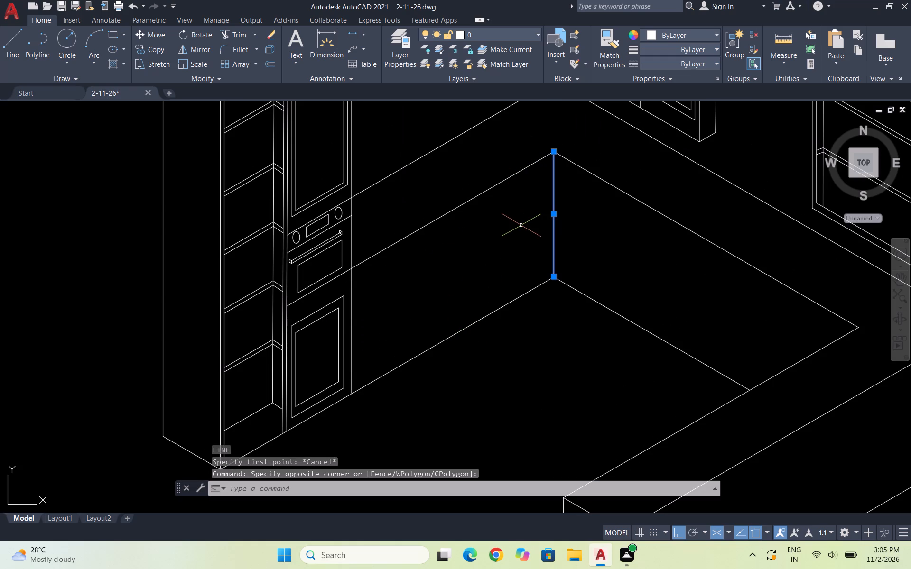
type("CO")
key("Return")
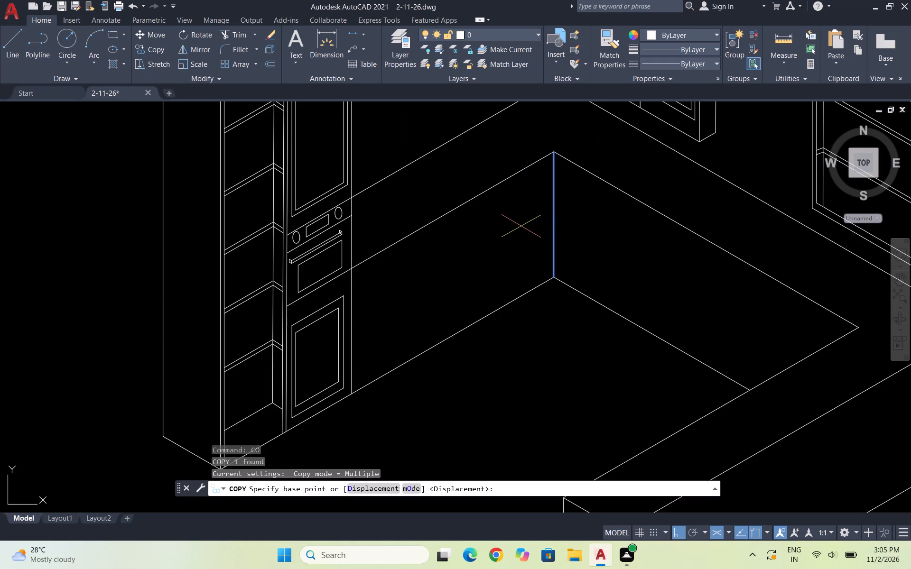
left_click(555, 151)
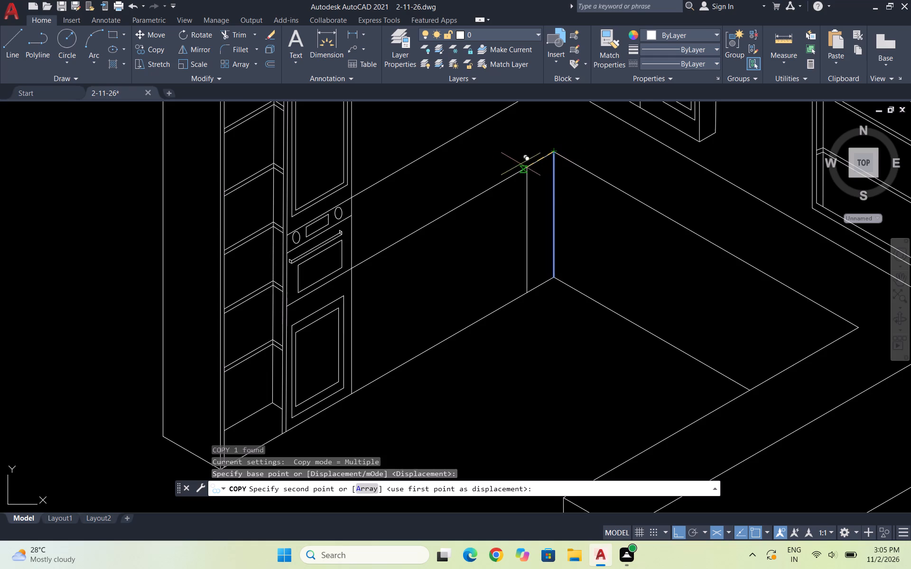
left_click(466, 192)
key("Escape")
Begin drawing a new line near the tall oven cabinet and the adjoining base cabinet front.
scroll(320, 272, "up", 1)
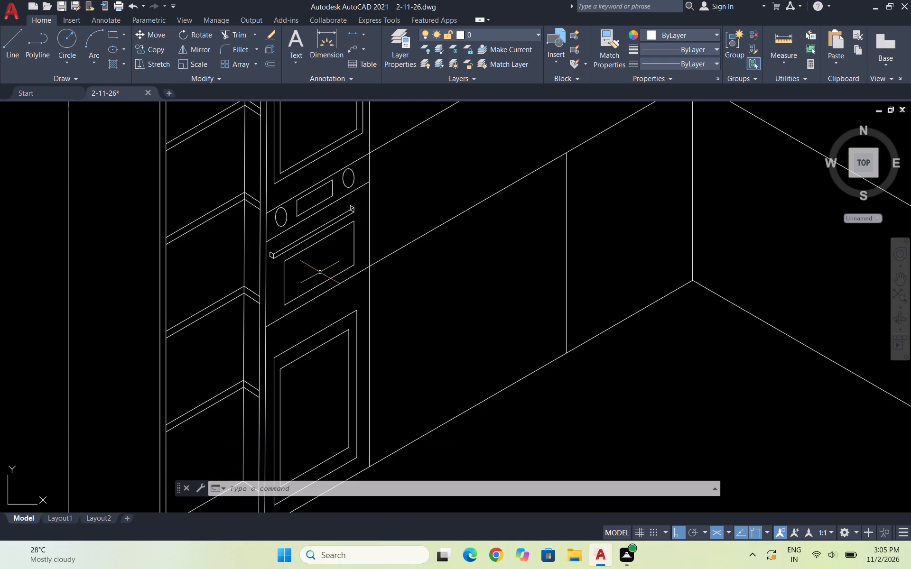
key("Escape")
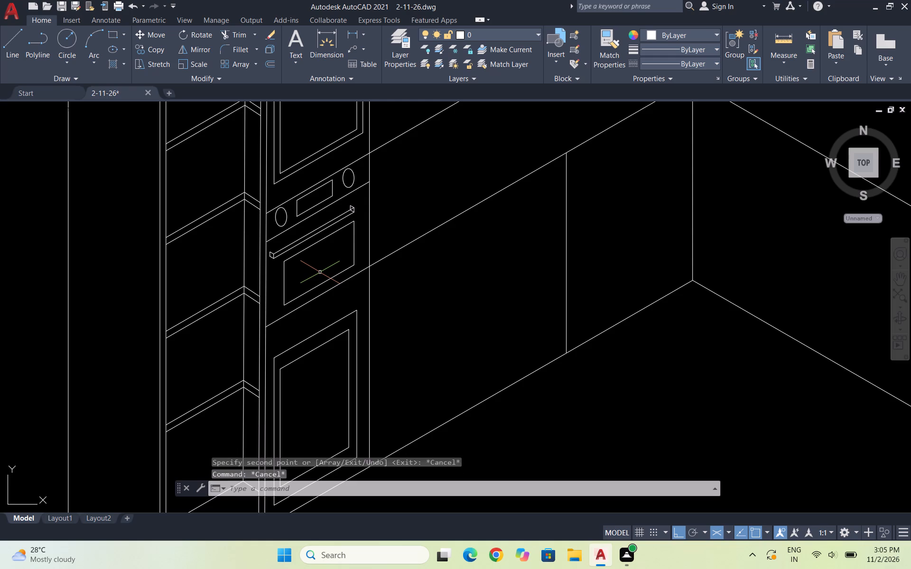
key("l")
key("Return")
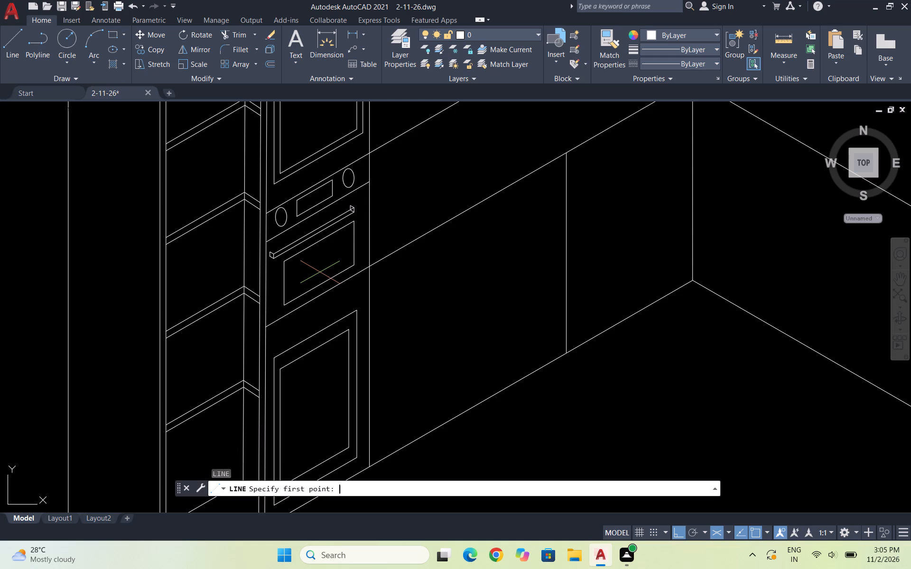
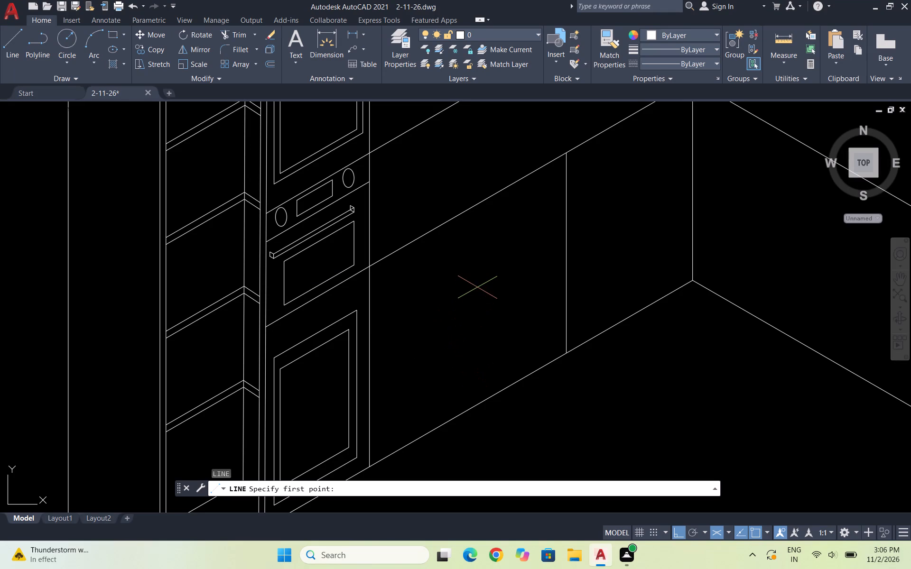
Draw a short line parallel to and just below the base run's top edge, between the oven cabinet and the vertical divider.
key("Escape")
key("l")
key("Return")
left_click(437, 240)
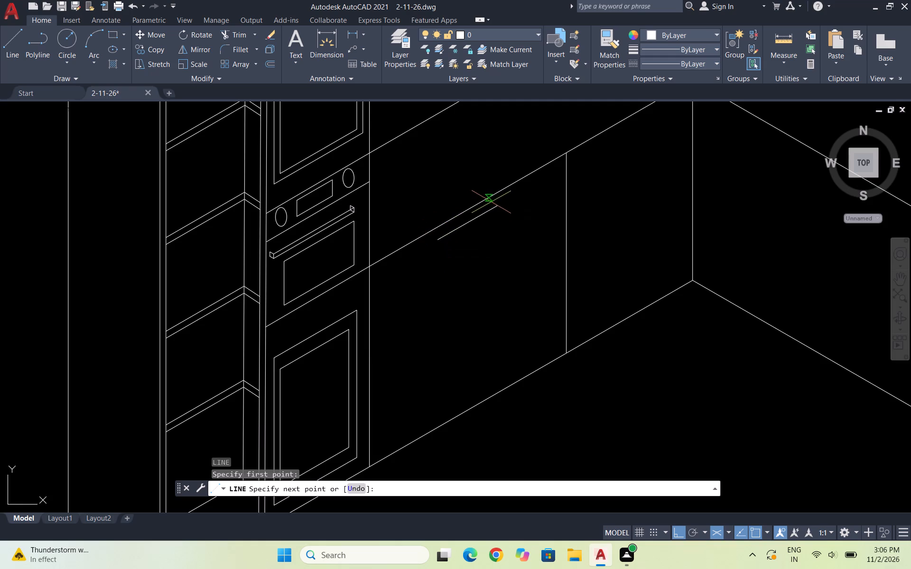
left_click(487, 211)
key("Escape")
Begin copying the short slanted line on the base cabinet front, using its end nearer the oven cabinet as base point.
left_click(469, 226)
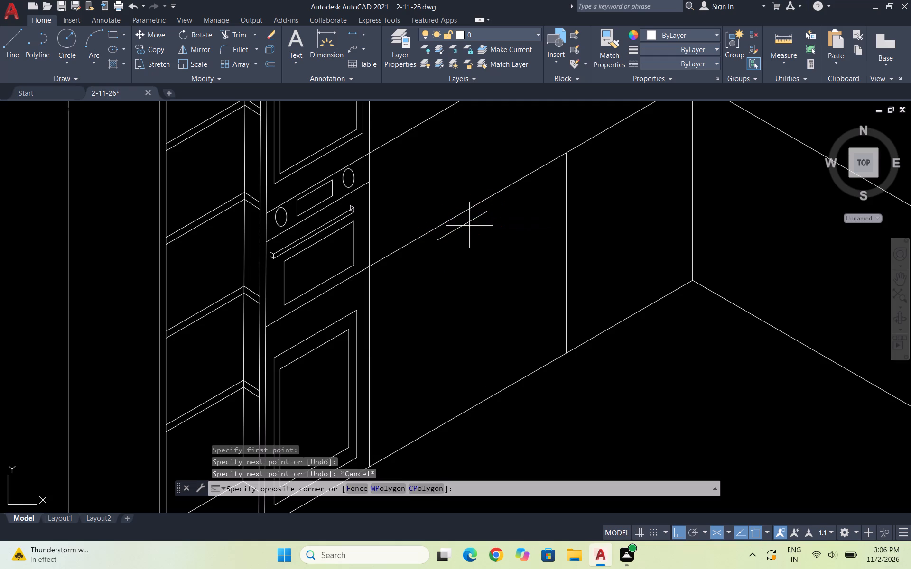
left_click(463, 222)
type("CO")
key("Return")
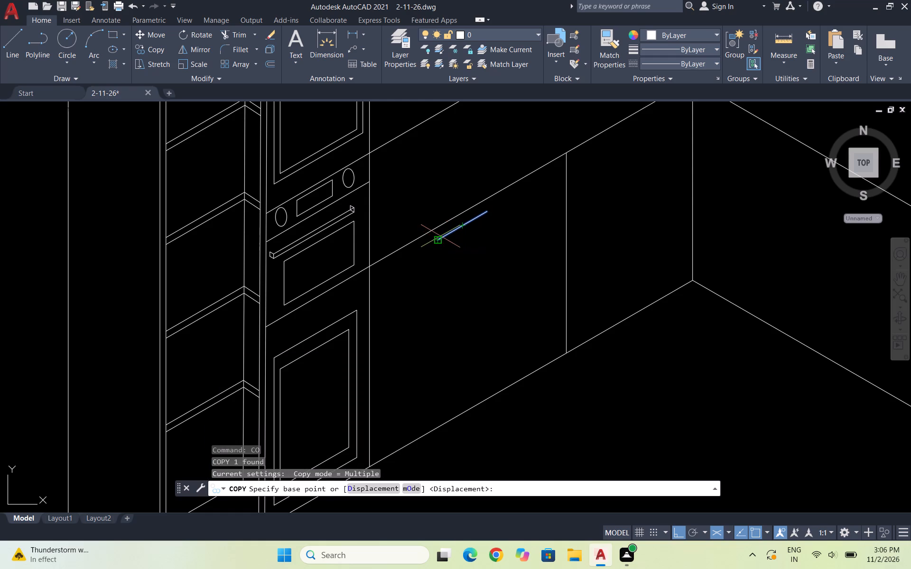
scroll(440, 236, "up", 1)
left_click(434, 244)
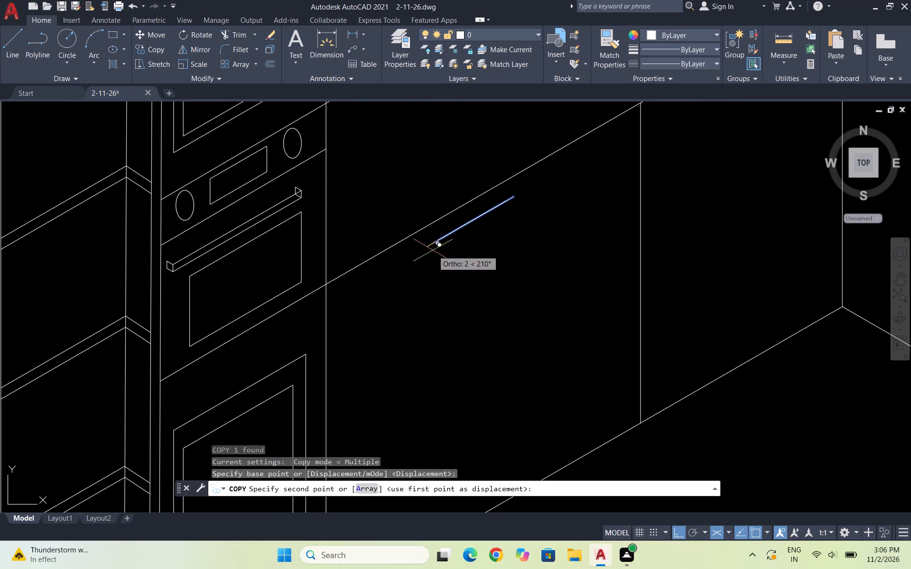
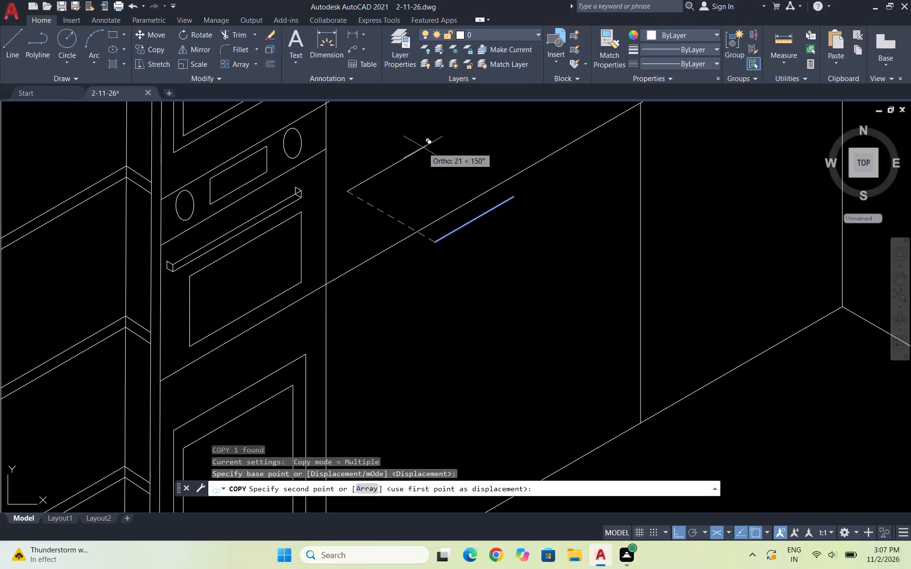
Copy the short slanted line about 3 units straight down on the right isoplane.
key("F5")
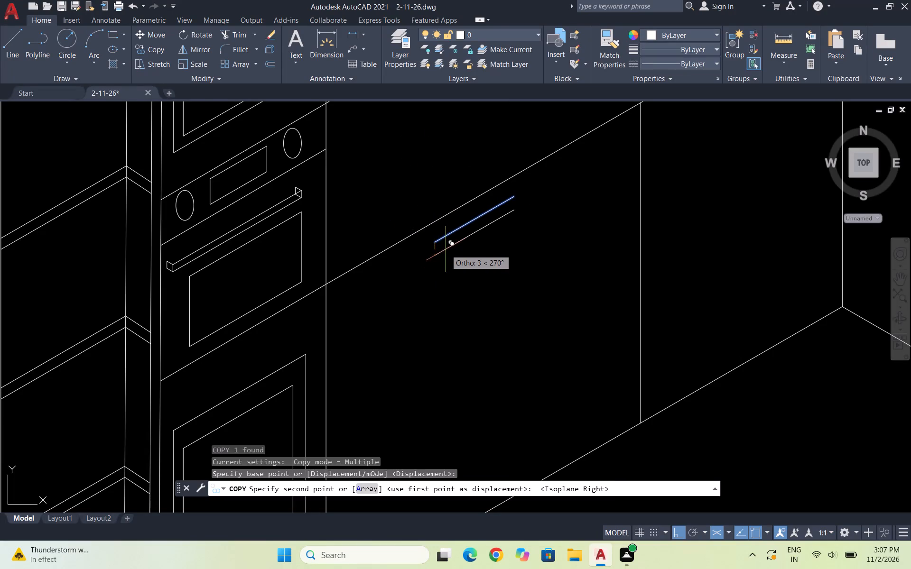
scroll(446, 249, "up", 1)
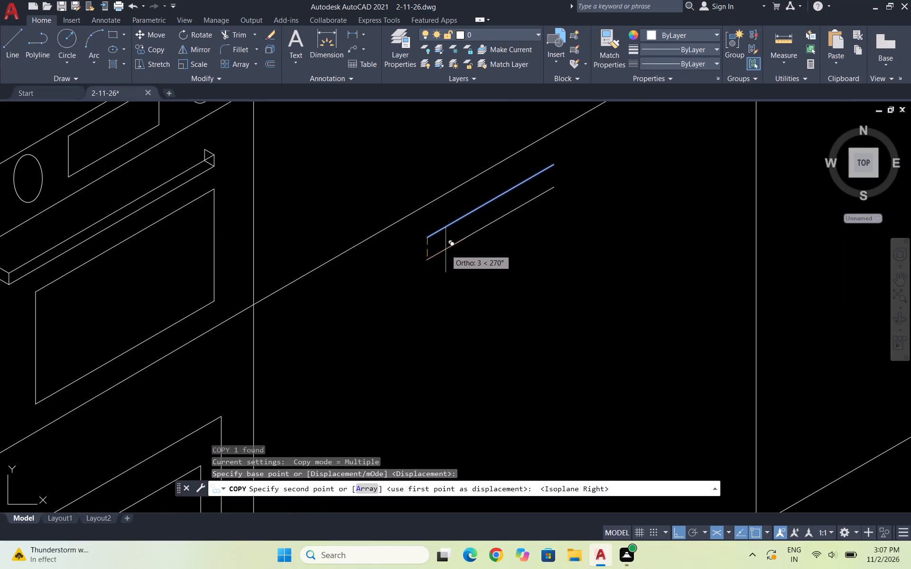
left_click(445, 246)
key("Escape")
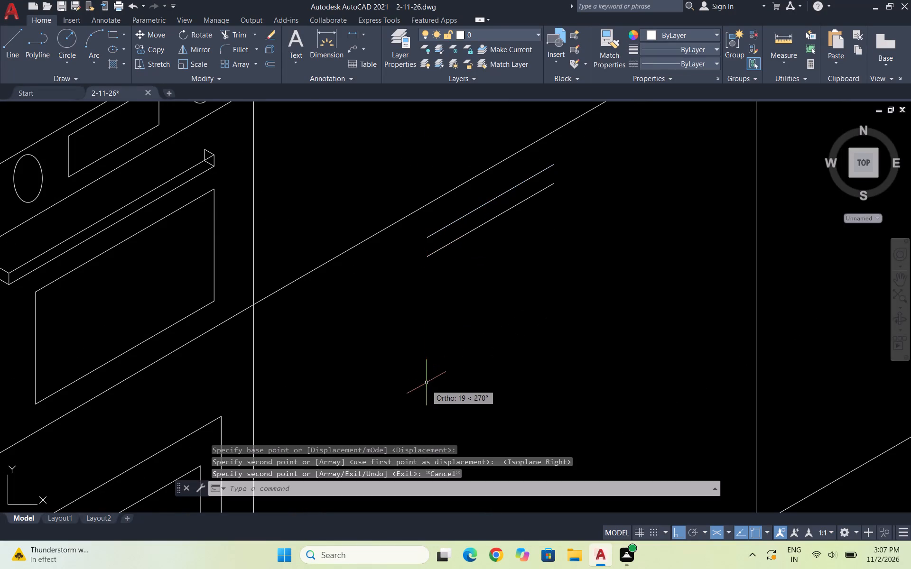
key("Escape")
Draw a vertical line joining the two short slanted lines at their ends nearer the oven cabinet.
key("l")
key("Return")
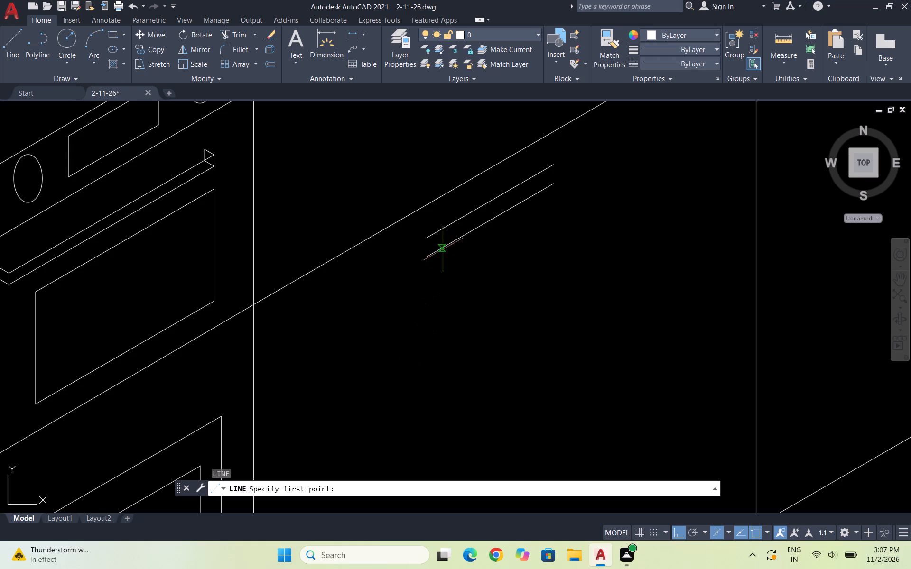
left_click(426, 239)
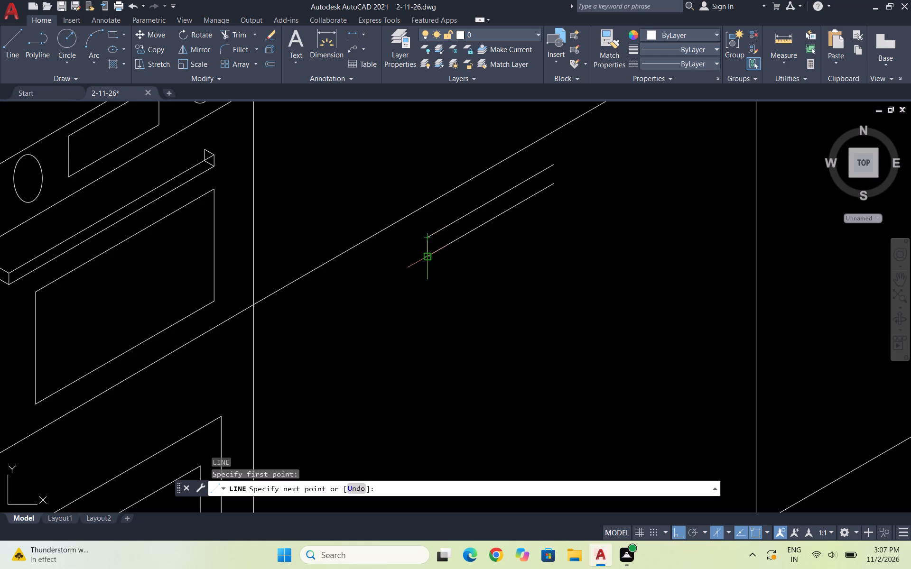
left_click(426, 258)
key("Escape")
Copy the short vertical end line to the slanted lines' other end, closing the narrow handle outline.
scroll(442, 238, "up", 2)
left_click_drag(400, 250, 395, 250)
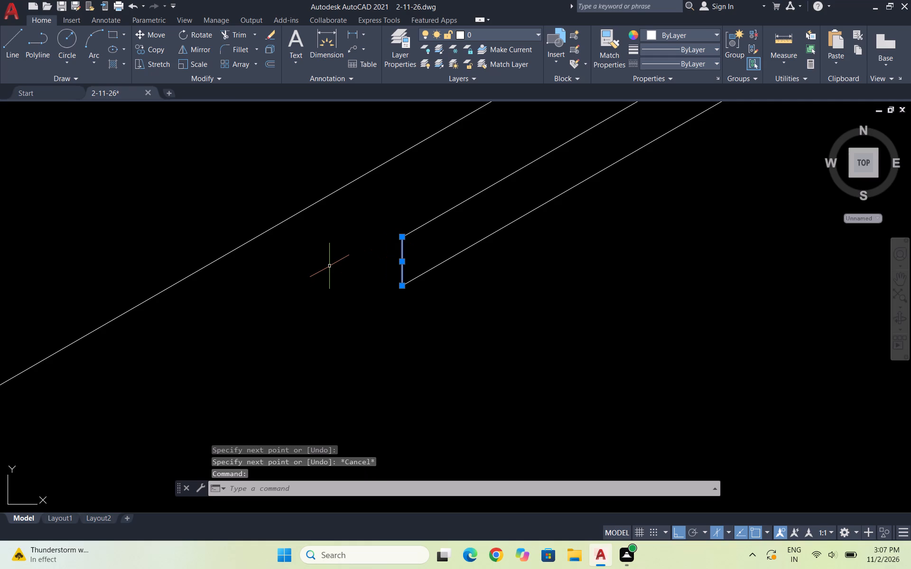
key("c")
key("o")
key("Return")
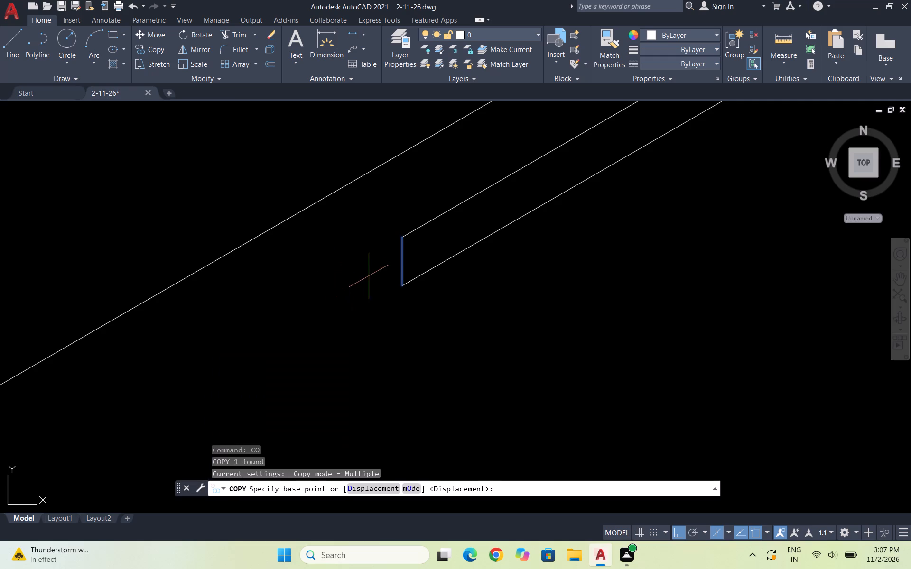
left_click(404, 238)
scroll(401, 249, "down", 2)
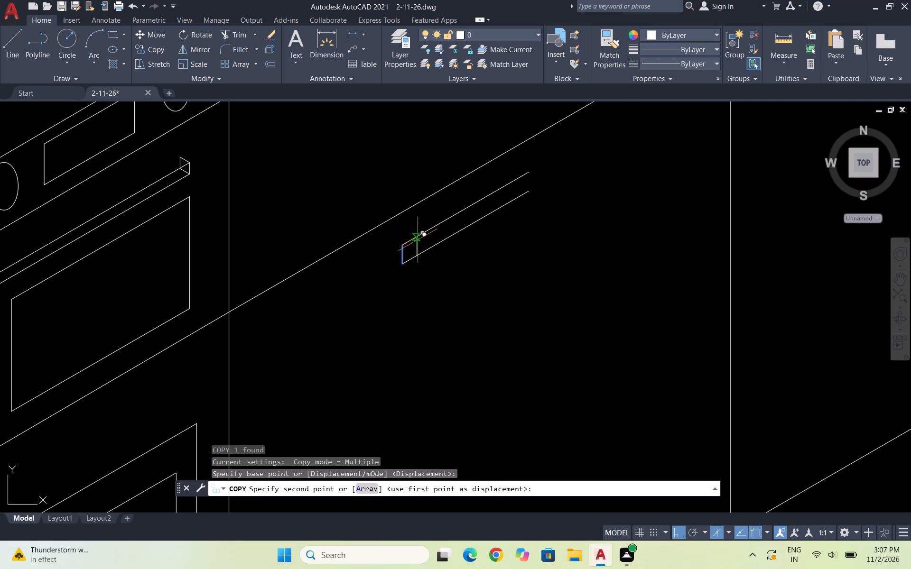
left_click(529, 176)
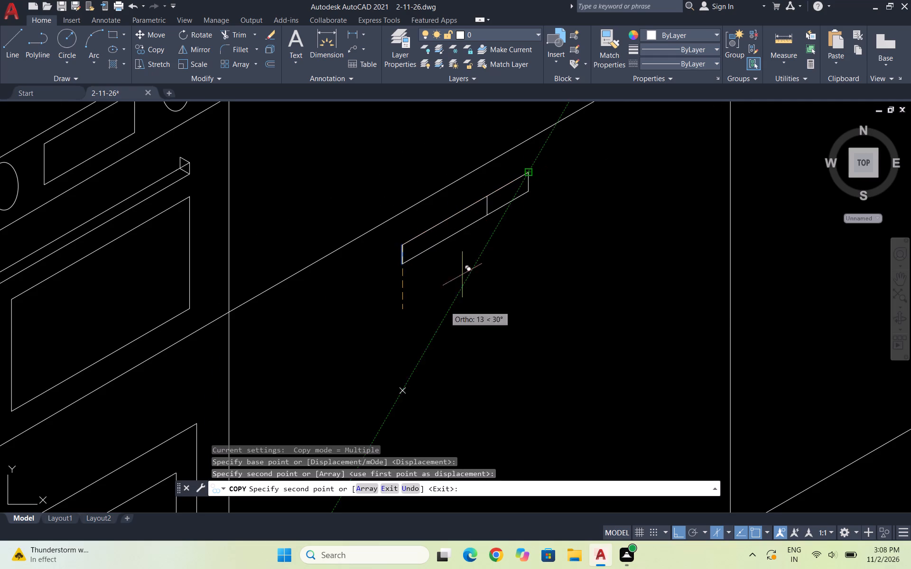
key("Escape")
key("Escape")
scroll(579, 231, "down", 3)
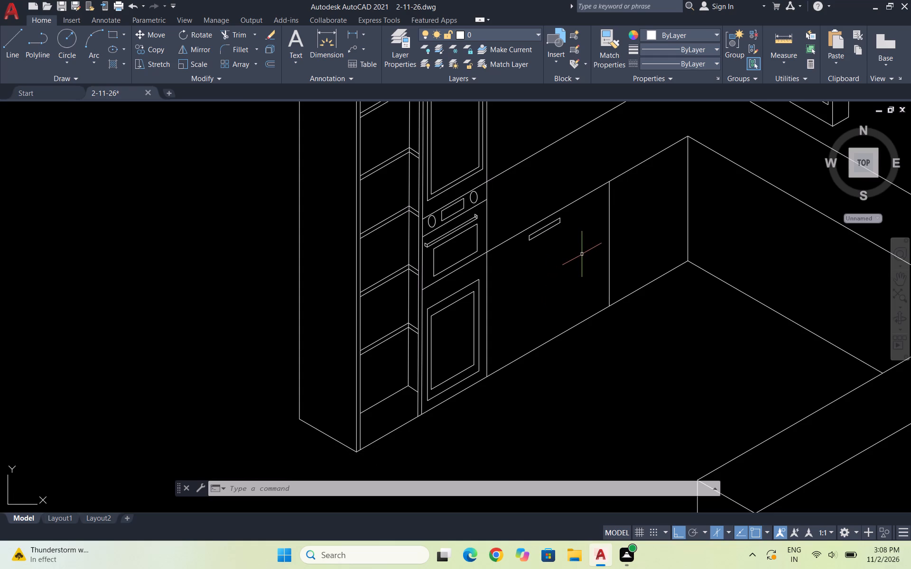
Draw a slanted line about 60 units long below the handle, stopping short of the oven cabinet and the vertical divider.
key("Escape")
key("l")
key("Return")
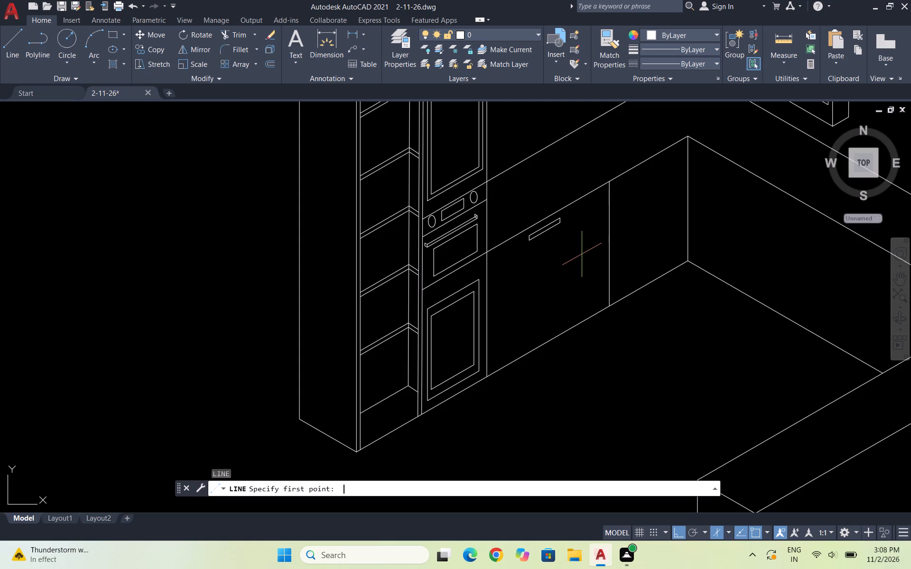
scroll(548, 243, "up", 2)
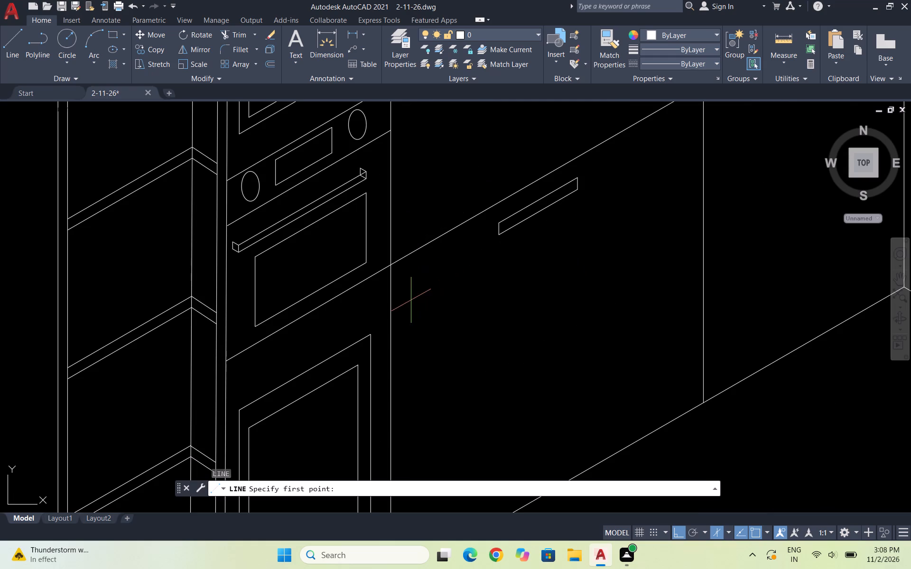
left_click(419, 303)
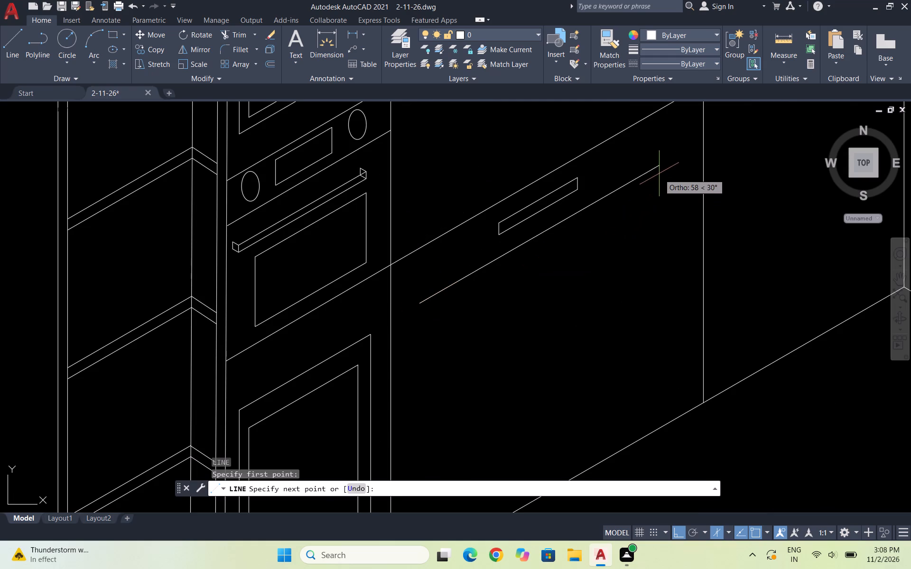
left_click(679, 154)
key("Escape")
Copy the long slanted line a short distance straight down to form the lower edge of a drawer panel.
left_click(616, 236)
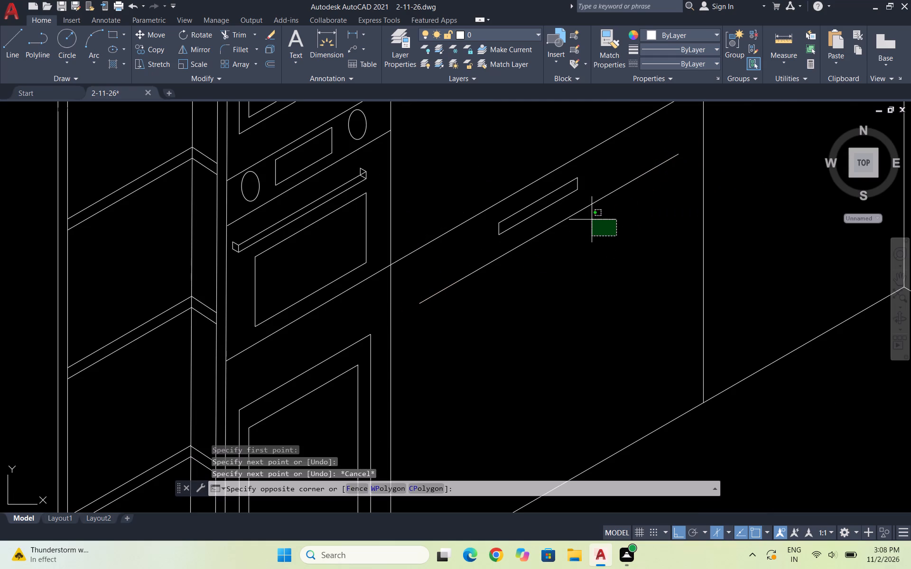
left_click(579, 206)
type("CO")
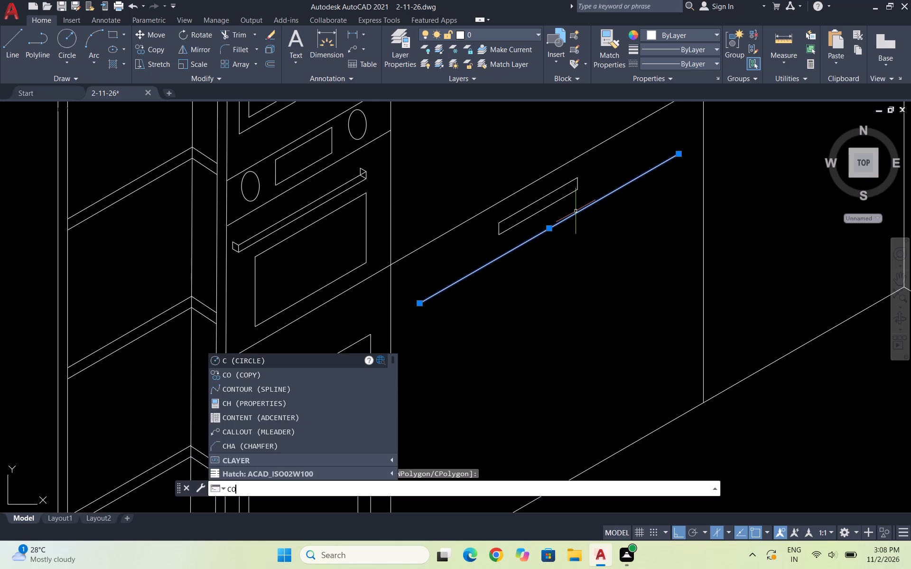
key("Return")
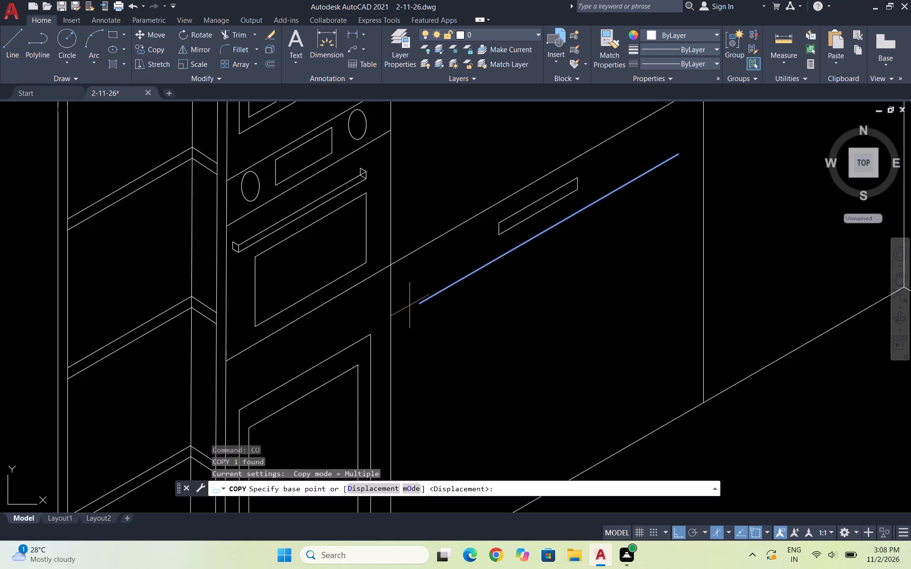
left_click(420, 307)
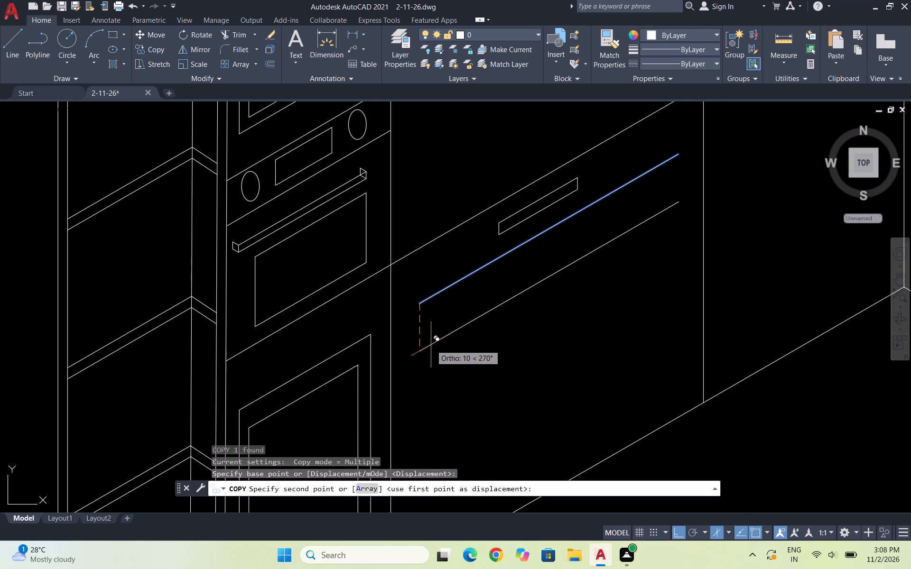
scroll(431, 345, "up", 1)
left_click(432, 330)
scroll(363, 379, "down", 2)
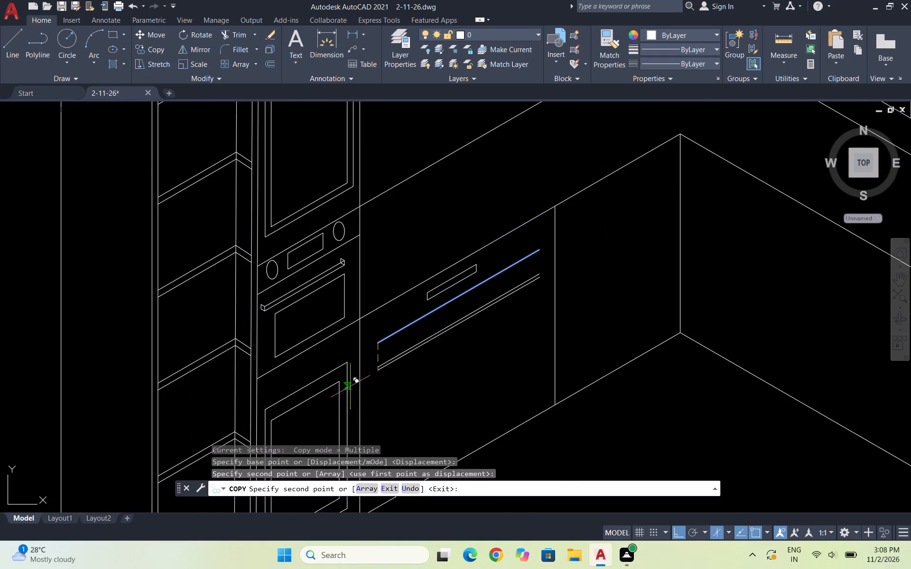
key("Escape")
key("Escape")
key("Escape")
Draw a vertical line joining the two long slanted lines at their ends nearer the oven cabinet.
key("l")
key("Return")
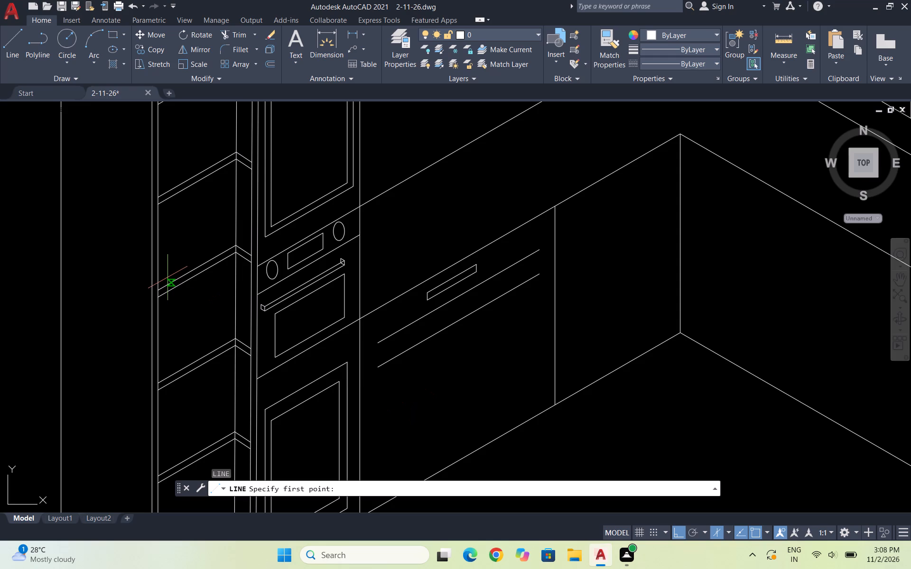
left_click(381, 340)
left_click(377, 363)
key("Escape")
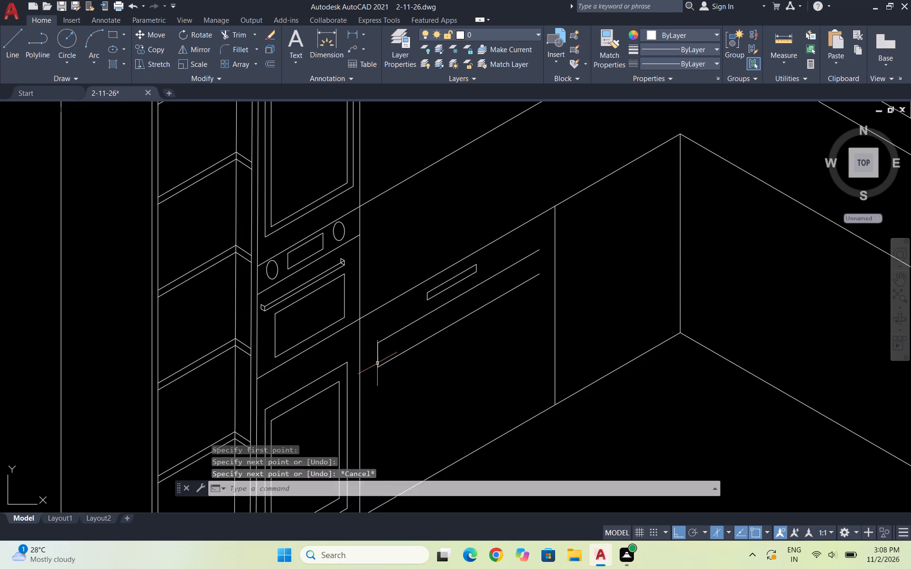
Copy the panel's vertical end line to the long slanted lines' other end, closing the panel outline.
scroll(377, 363, "up", 2)
left_click(401, 347)
left_click(354, 339)
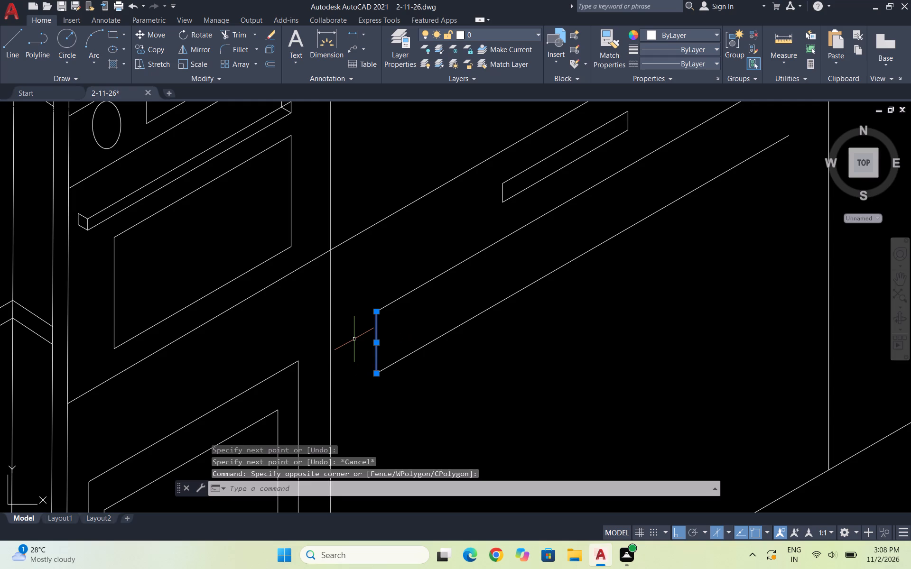
type("CO")
key("Return")
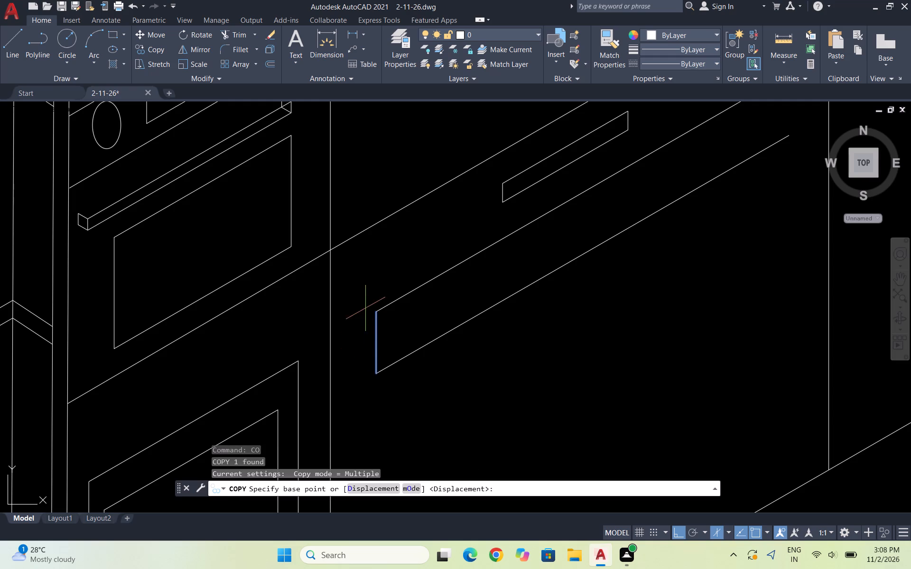
left_click(379, 313)
scroll(375, 313, "down", 1)
scroll(586, 220, "down", 1)
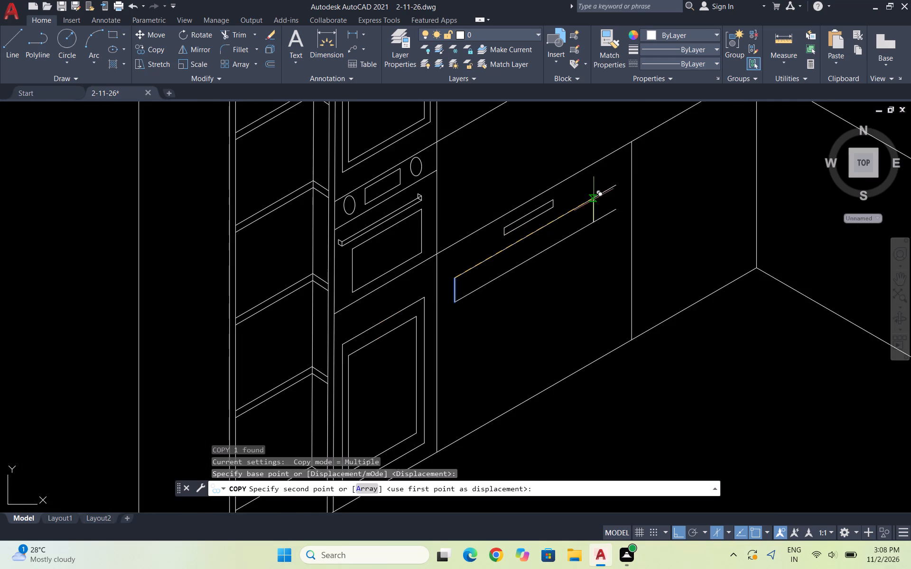
scroll(614, 187, "up", 3)
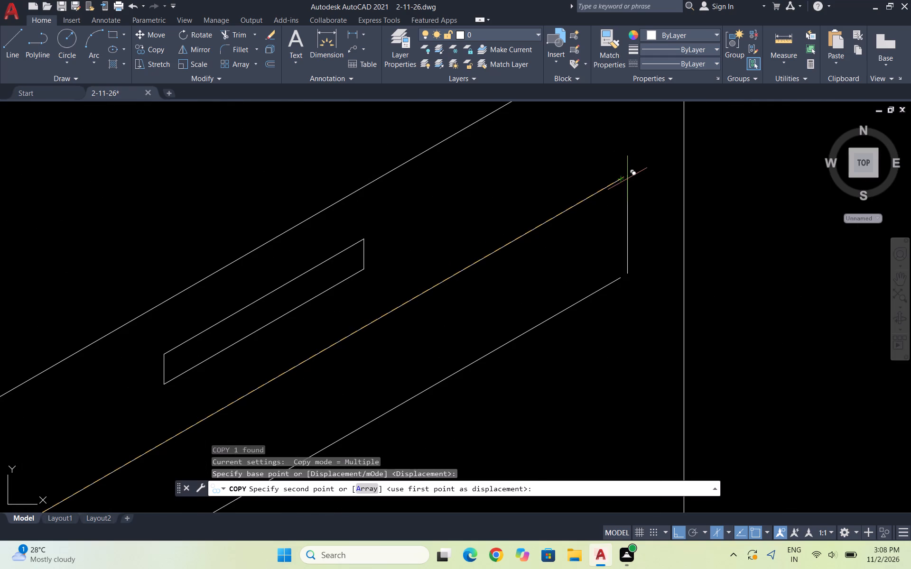
left_click(618, 177)
key("Escape")
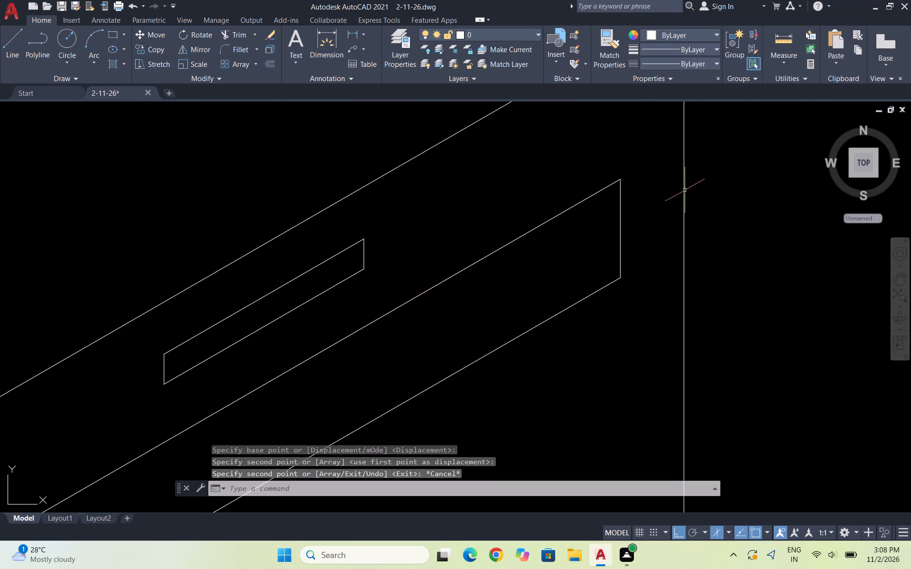
scroll(730, 156, "down", 3)
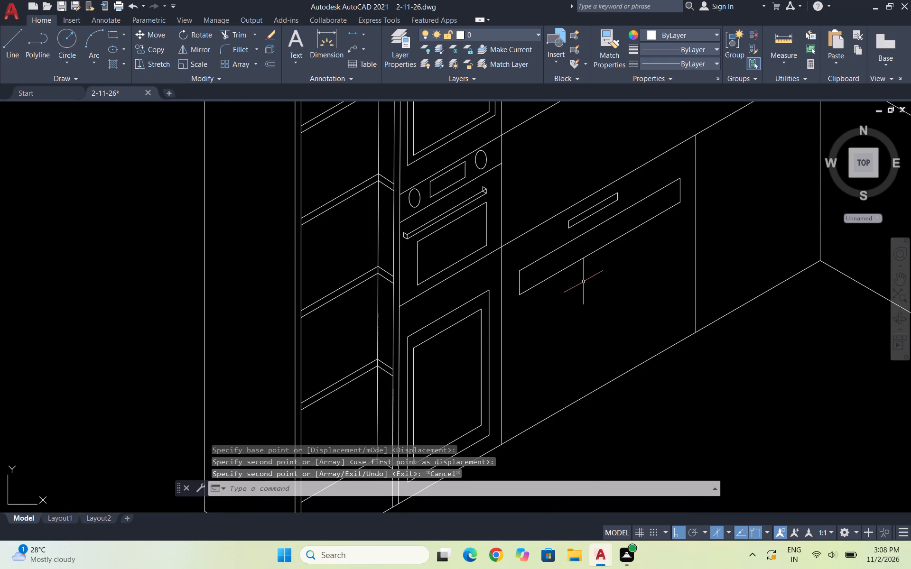
Draw a slanted line just below the panel, from the oven cabinet's edge to the vertical divider.
key("Escape")
key("l")
key("Return")
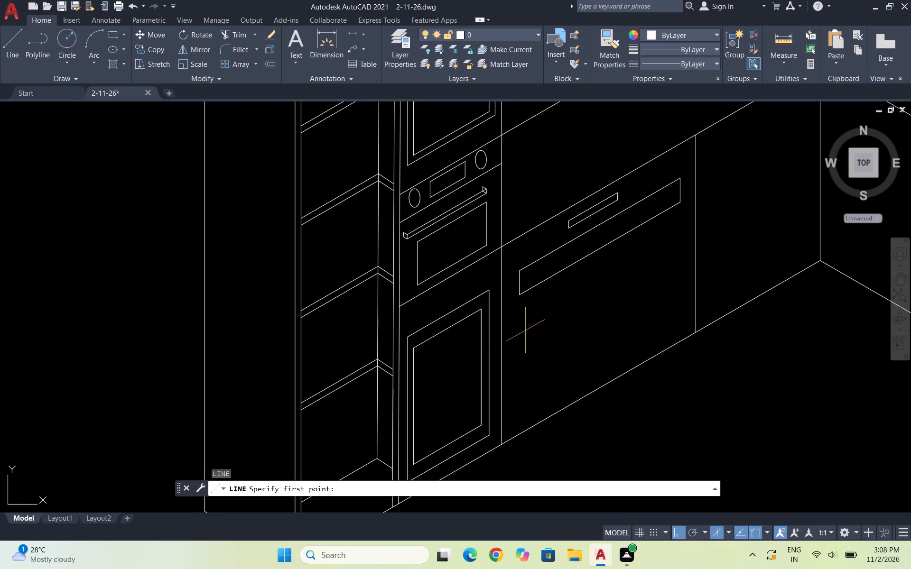
left_click(504, 315)
scroll(670, 240, "down", 1)
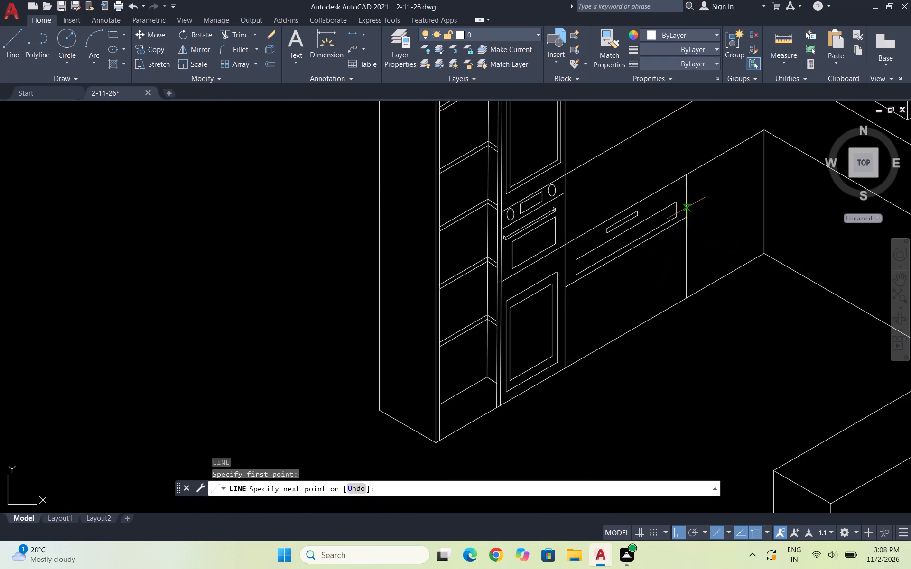
scroll(682, 213, "up", 4)
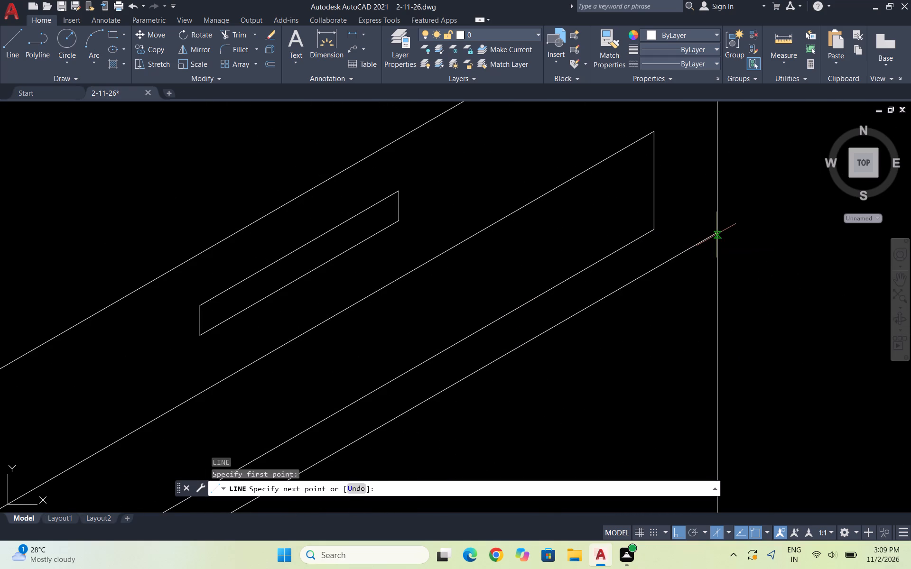
left_click(716, 235)
key("Escape")
scroll(584, 213, "down", 3)
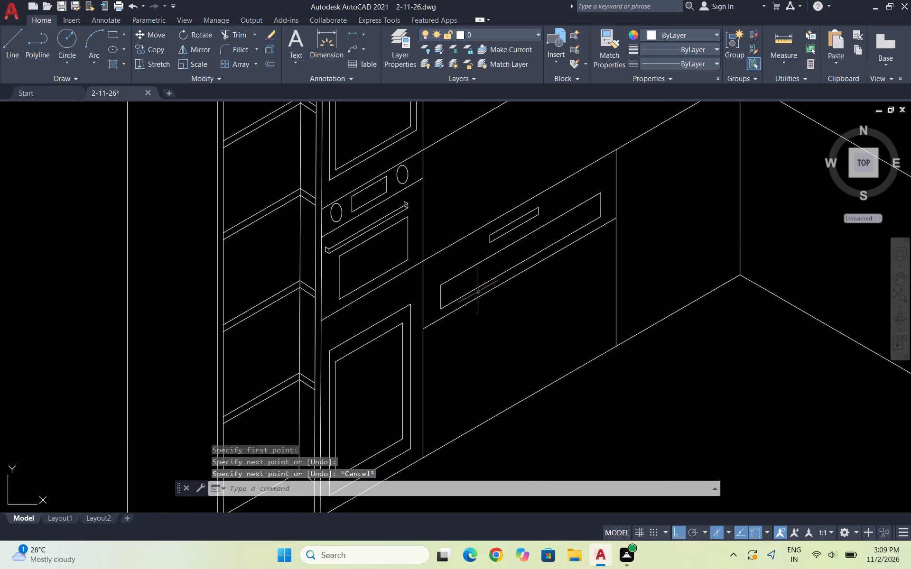
Copy the four-line drawer panel outline about 19 units straight down, below the slanted divider line.
scroll(528, 239, "up", 1)
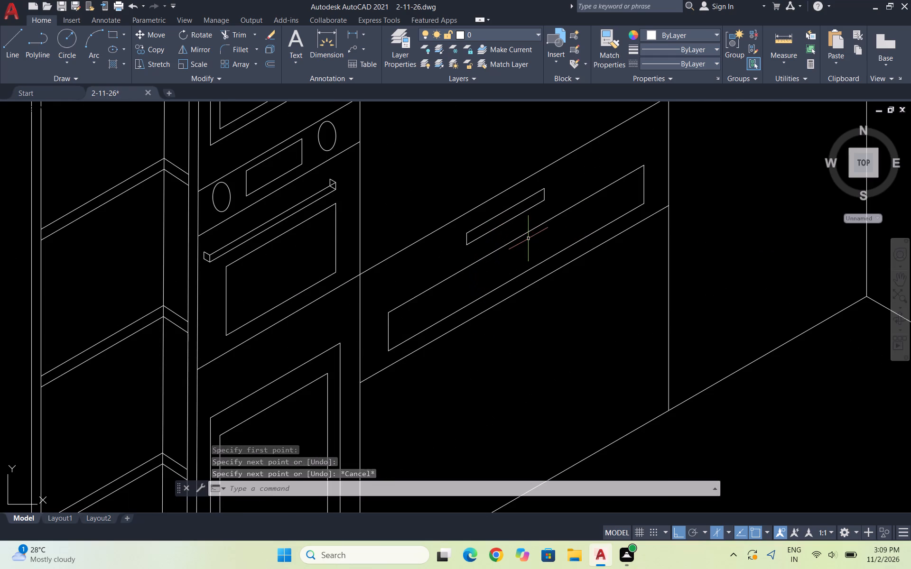
scroll(600, 177, "up", 1)
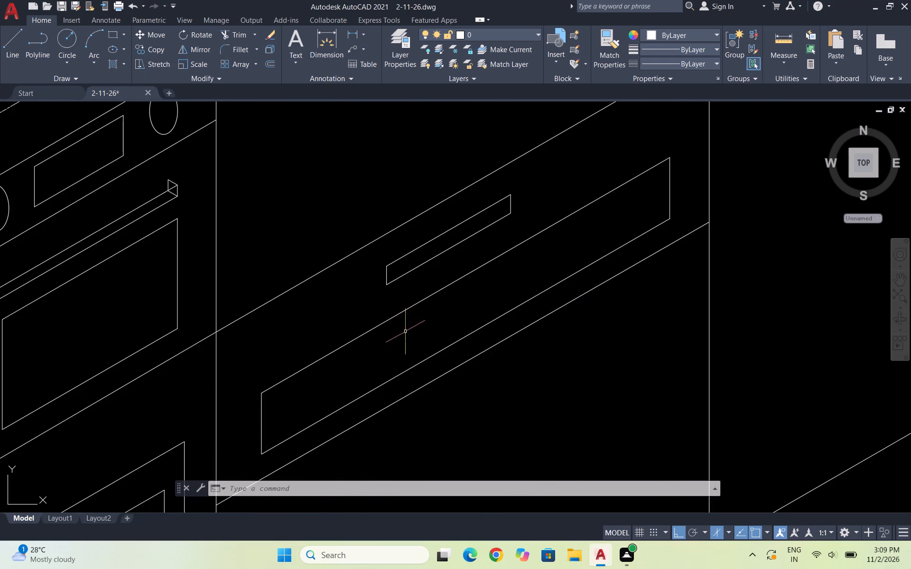
scroll(402, 335, "down", 2)
scroll(384, 338, "up", 3)
scroll(319, 320, "down", 1)
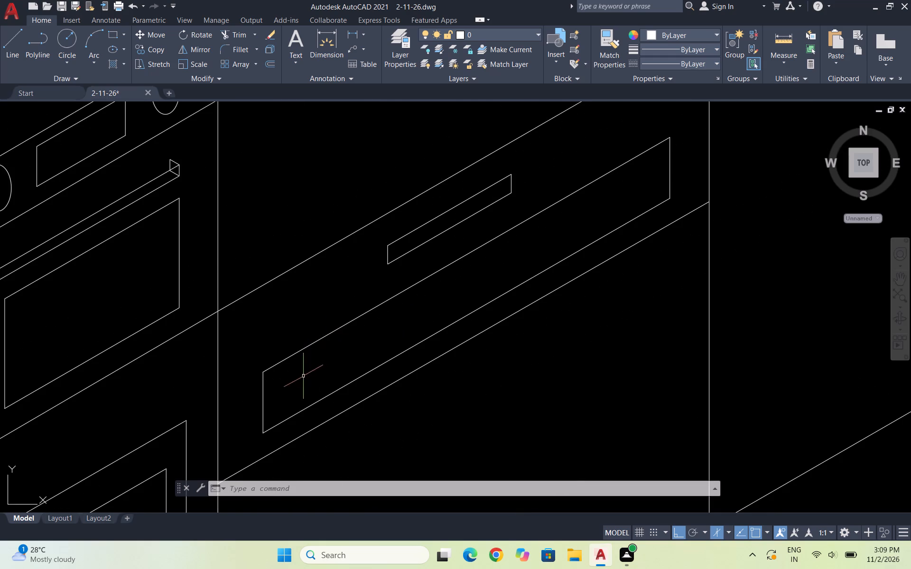
left_click(303, 376)
left_click(254, 353)
scroll(692, 161, "up", 2)
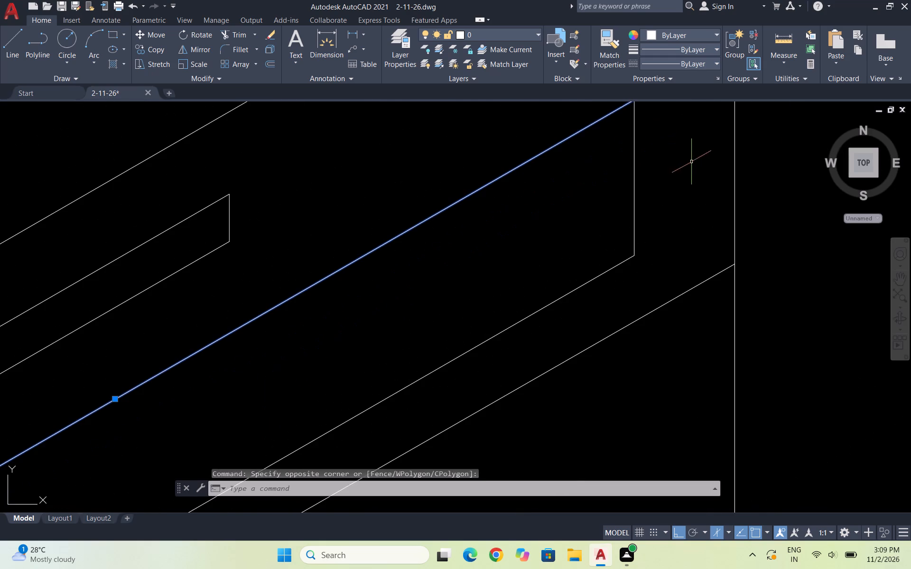
left_click_drag(657, 267, 645, 260)
left_click(599, 227)
scroll(605, 225, "down", 2)
type("CO")
key("Return")
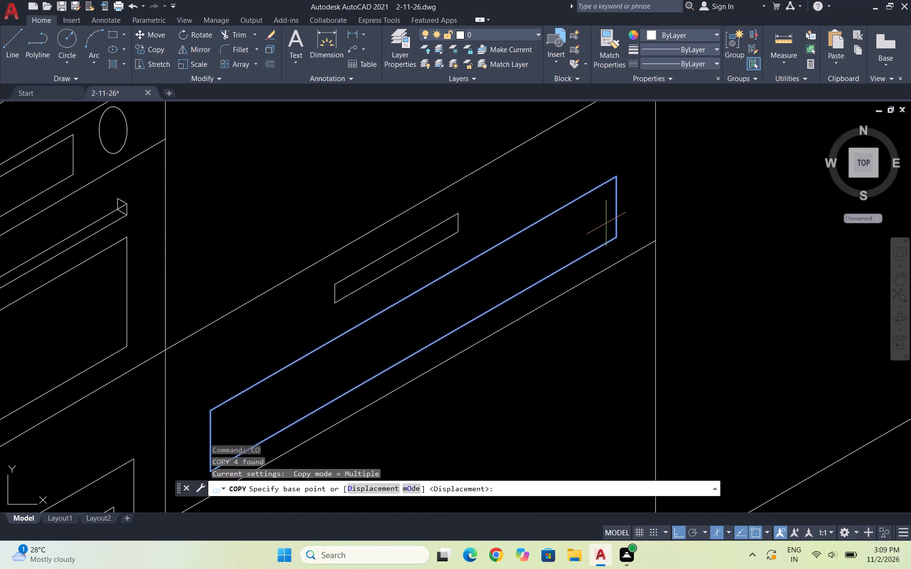
scroll(569, 182, "down", 2)
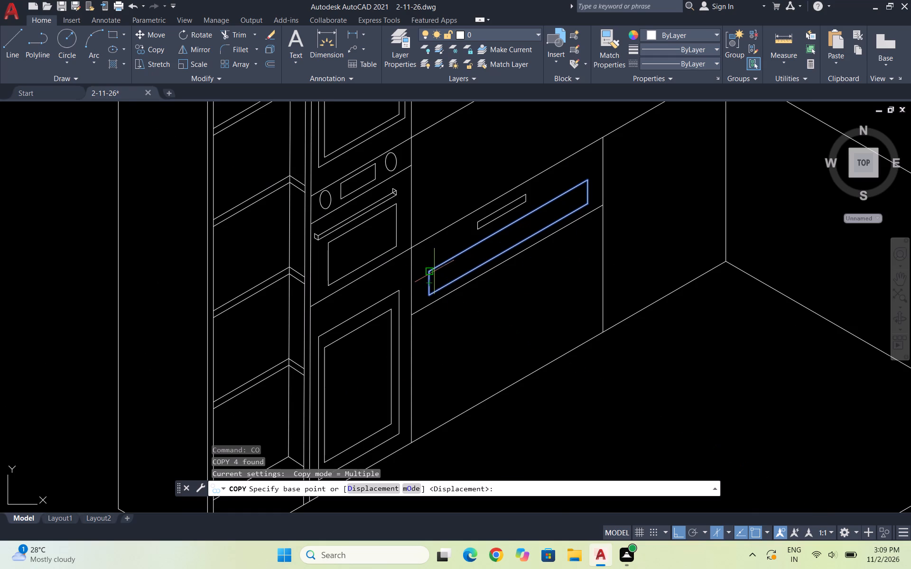
left_click(432, 271)
scroll(437, 321, "up", 2)
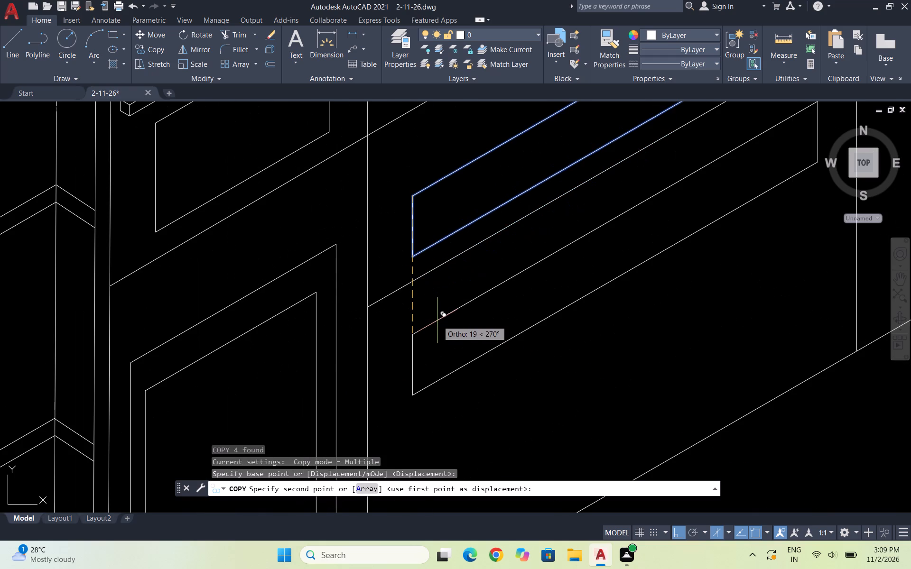
scroll(432, 312, "down", 1)
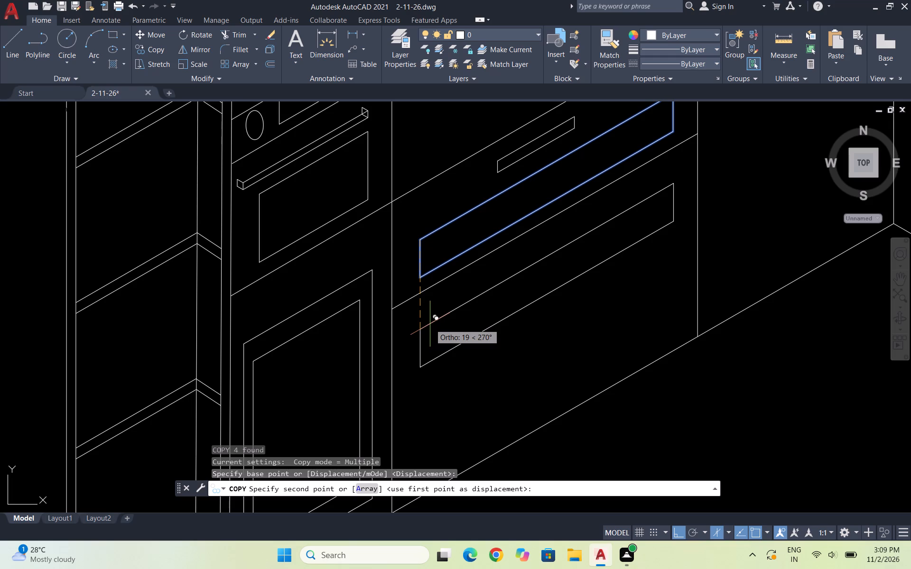
left_click(430, 324)
key("Escape")
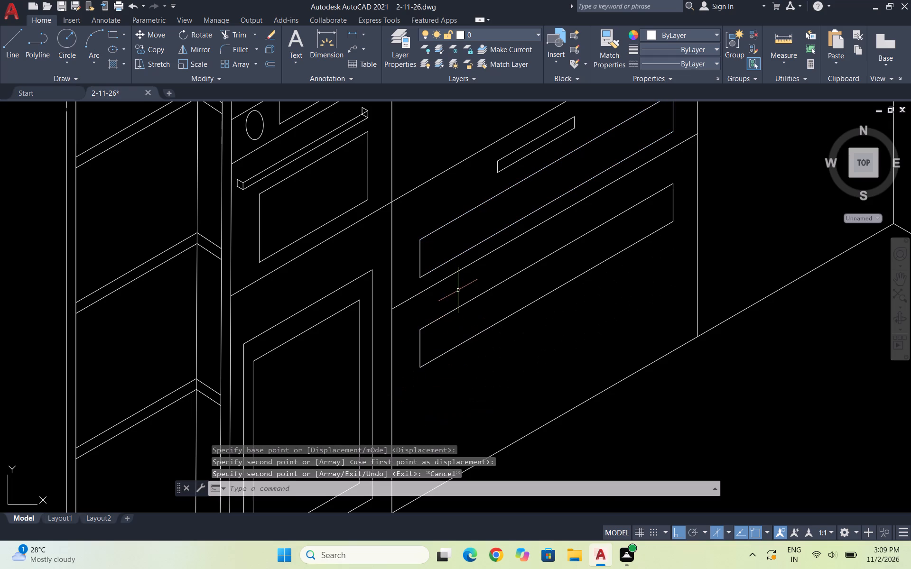
Copy the slanted divider line straight down to just below the second drawer panel.
scroll(458, 291, "up", 2)
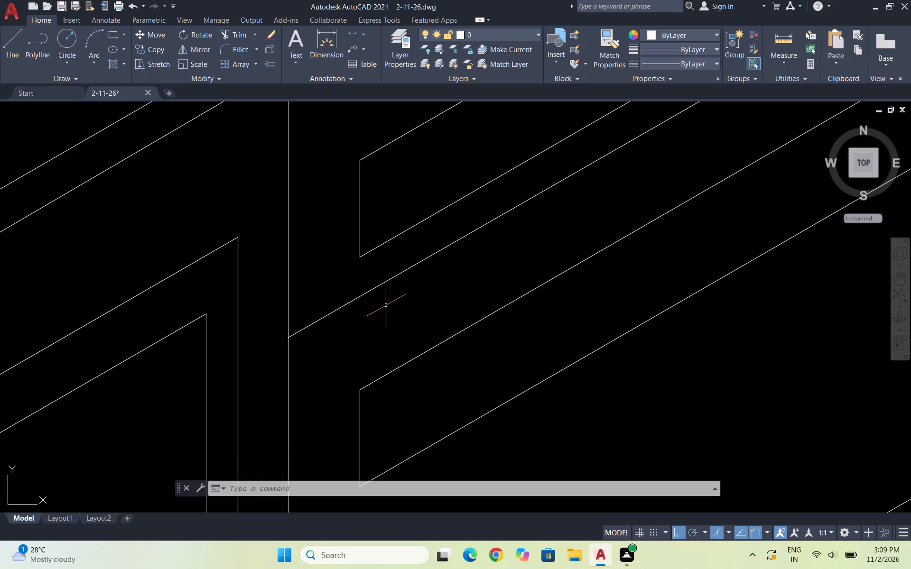
left_click(386, 304)
left_click(344, 287)
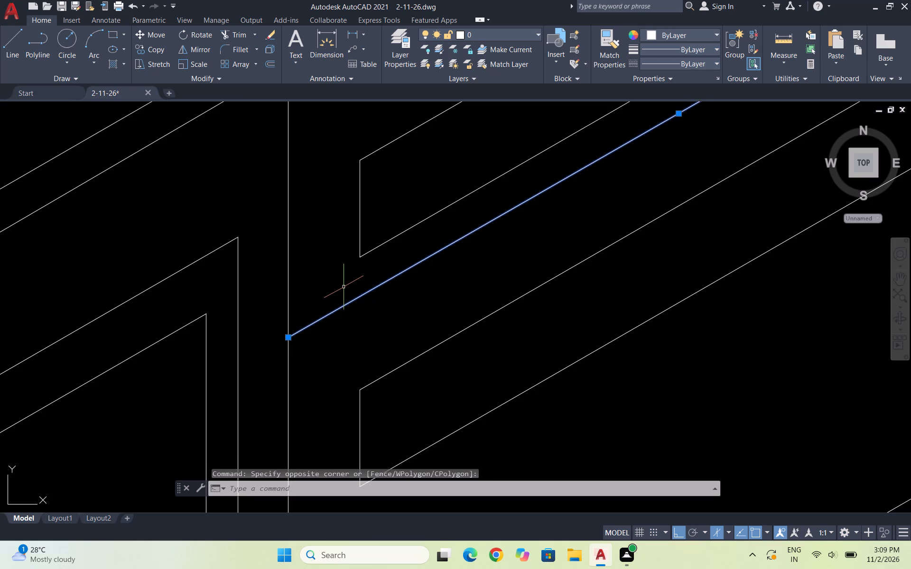
type("CO")
key("Return")
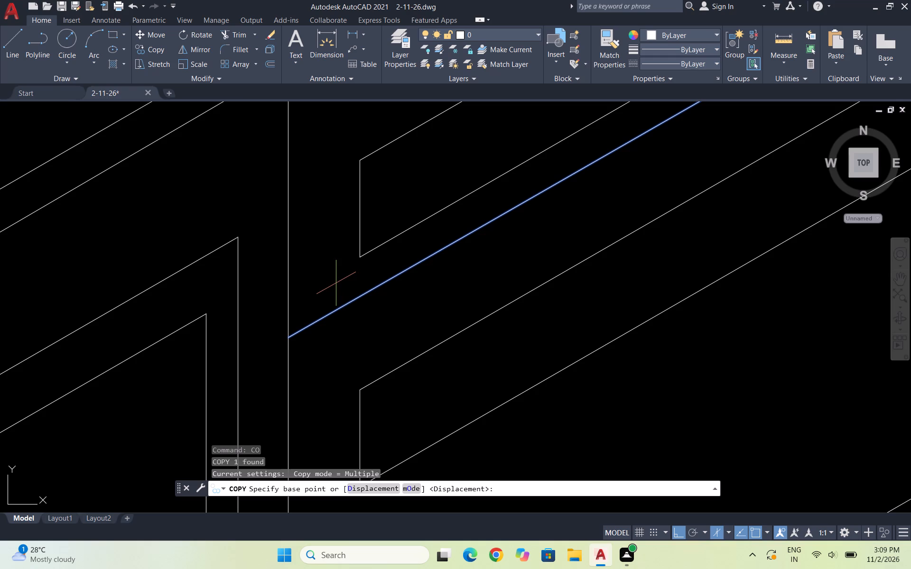
scroll(329, 270, "down", 3)
left_click(321, 282)
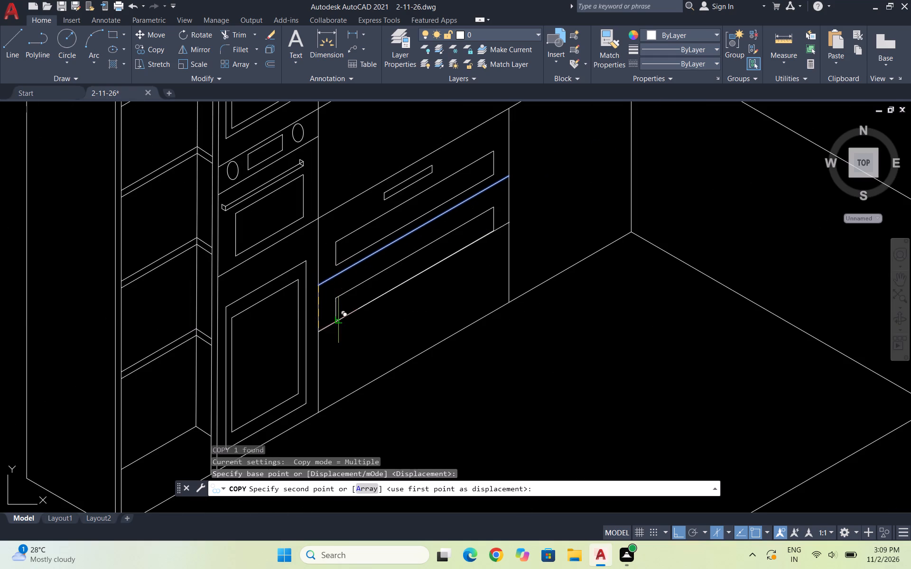
scroll(333, 335, "up", 3)
left_click(330, 327)
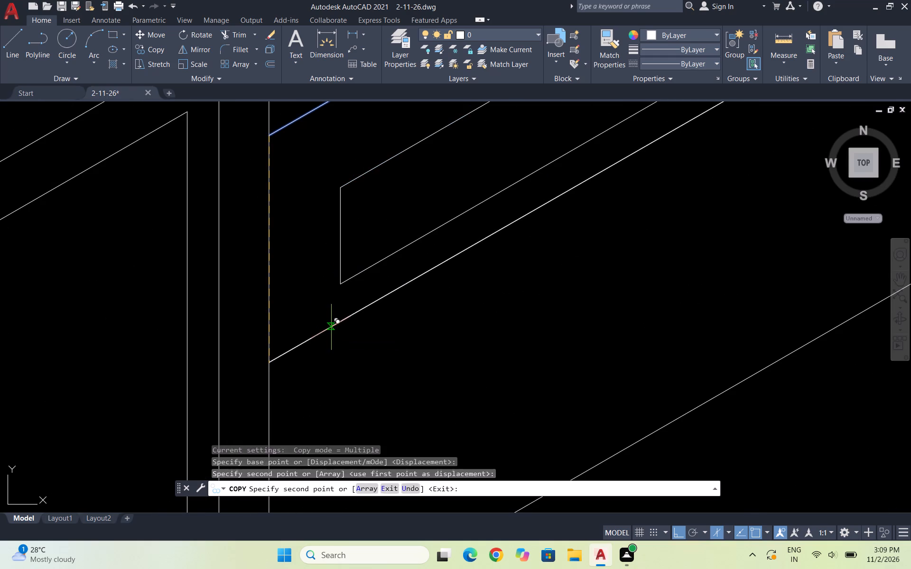
key("Escape")
scroll(343, 322, "down", 4)
key("Escape")
Copy the four-line handle outline from the top drawer straight down onto the second drawer front, above its panel.
scroll(440, 267, "up", 1)
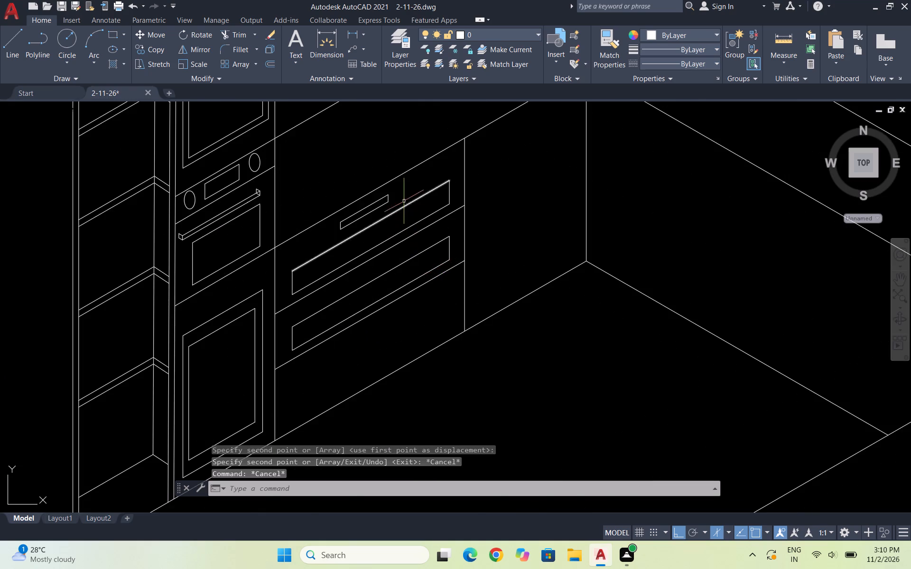
scroll(399, 201, "up", 3)
left_click(381, 199)
left_click(320, 173)
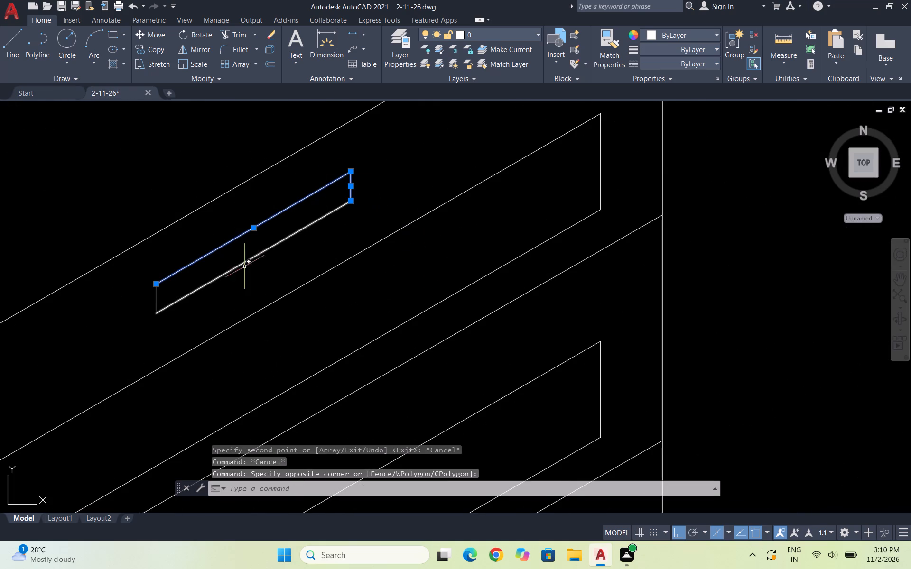
left_click(186, 285)
left_click(187, 301)
left_click(190, 303)
left_click(126, 292)
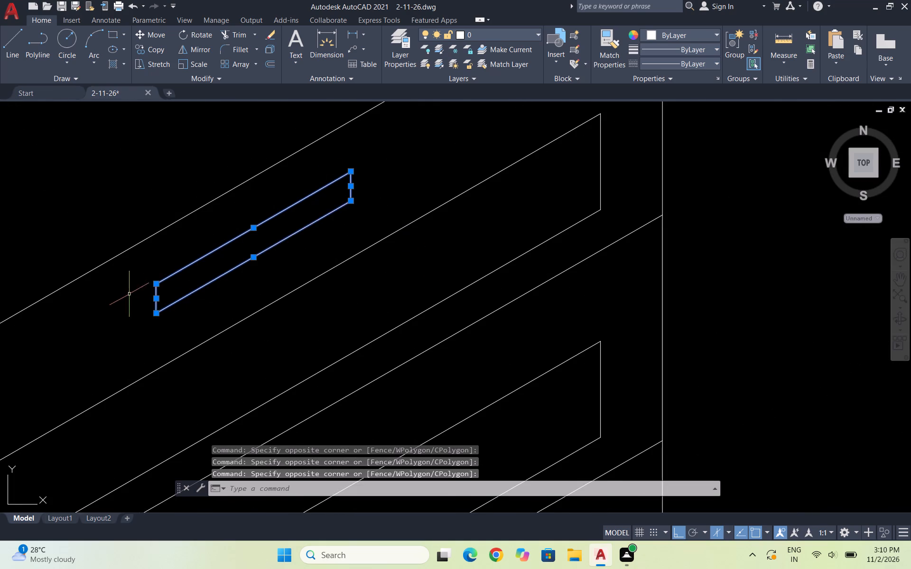
scroll(129, 294, "down", 1)
type("CO")
key("Return")
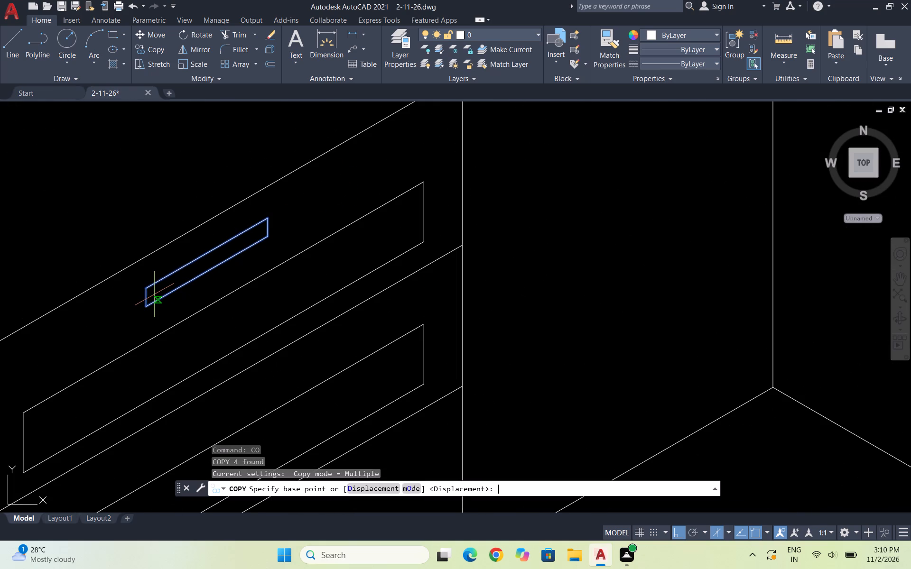
left_click(210, 250)
scroll(212, 239, "down", 3)
scroll(216, 250, "up", 4)
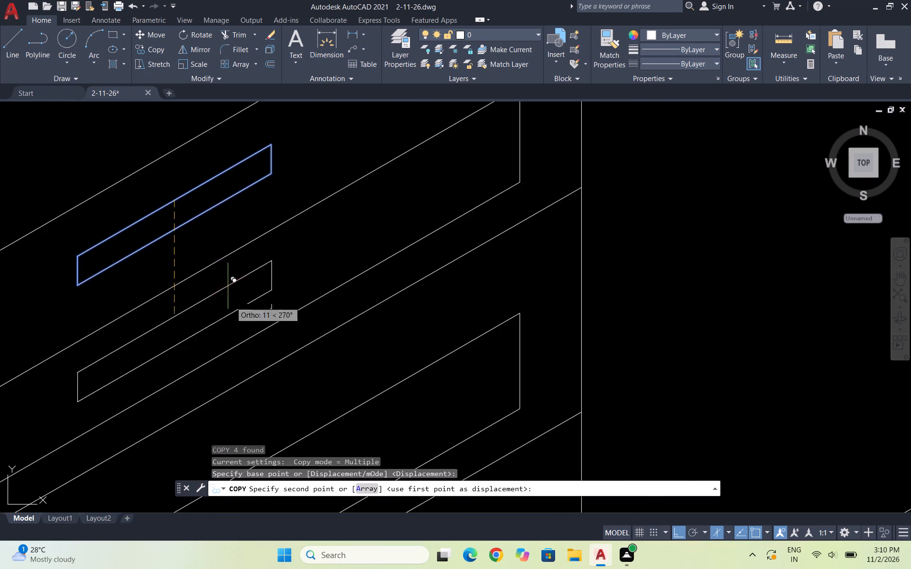
scroll(252, 345, "down", 4)
scroll(256, 333, "up", 4)
scroll(323, 262, "down", 2)
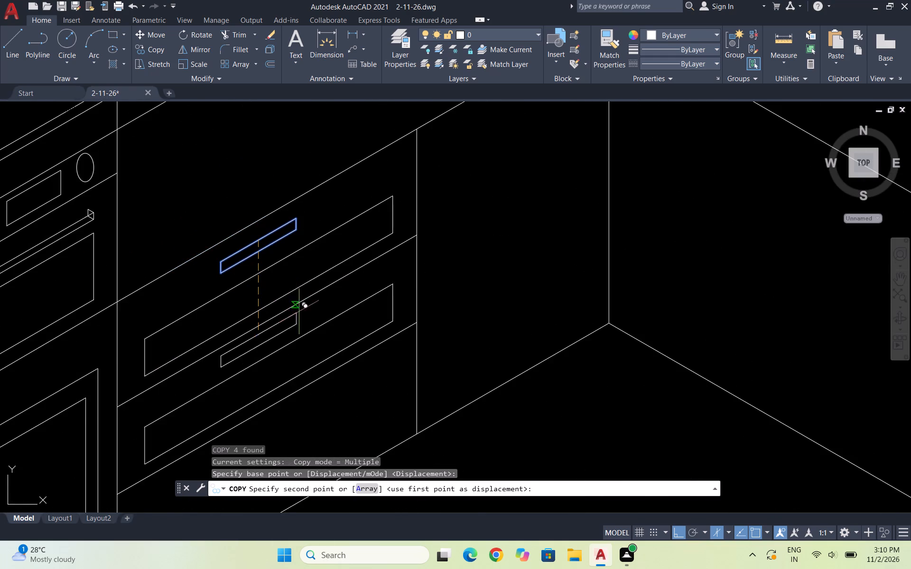
scroll(297, 319, "up", 1)
left_click(295, 313)
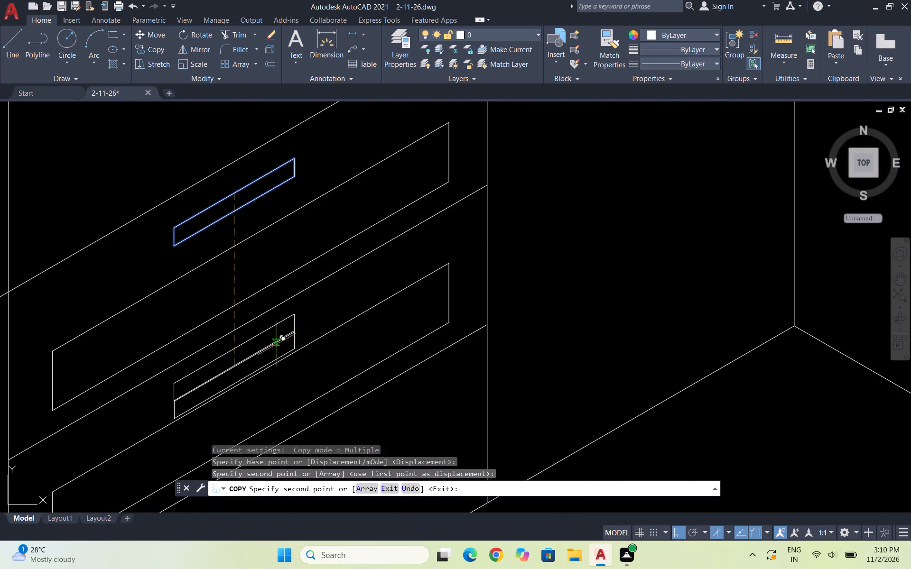
key("Escape")
key("Escape")
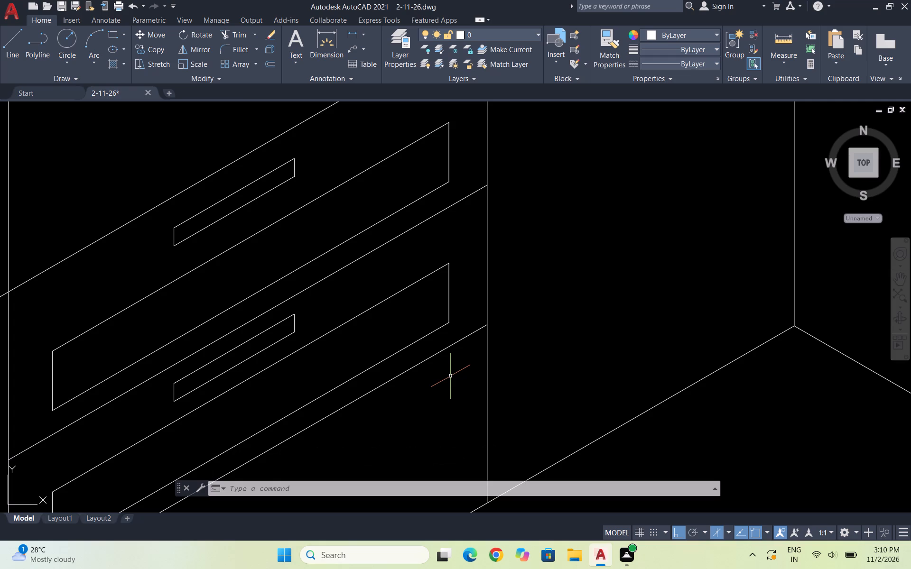
key("Escape")
key("Escape")
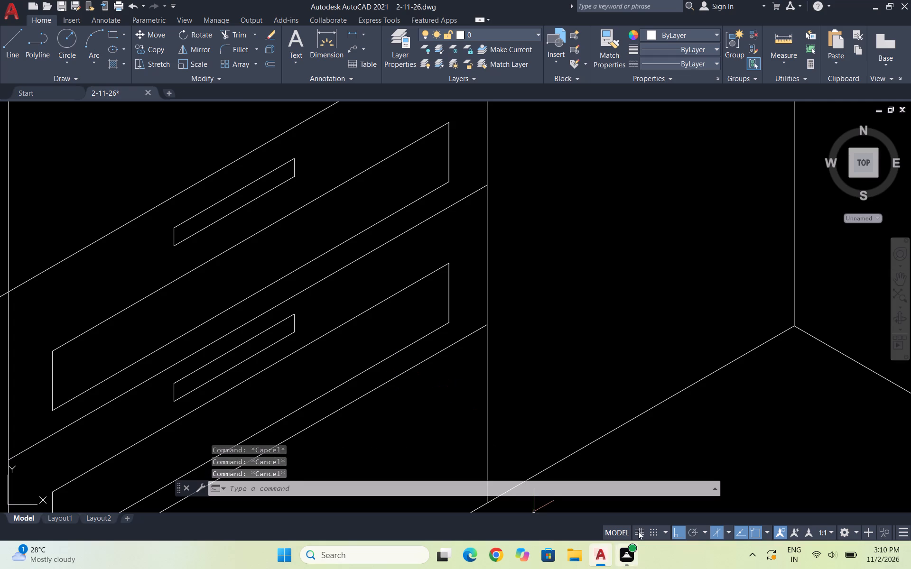
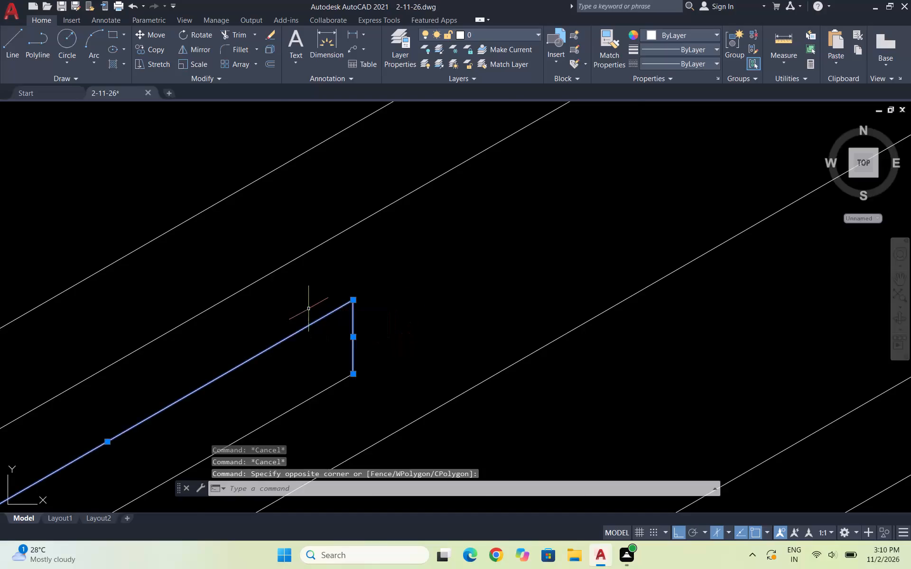
Copy the four-line handle outline from the second drawer about 18 units straight down onto the third drawer front.
scroll(475, 284, "down", 2)
scroll(387, 336, "down", 1)
scroll(312, 375, "up", 3)
left_click(320, 424)
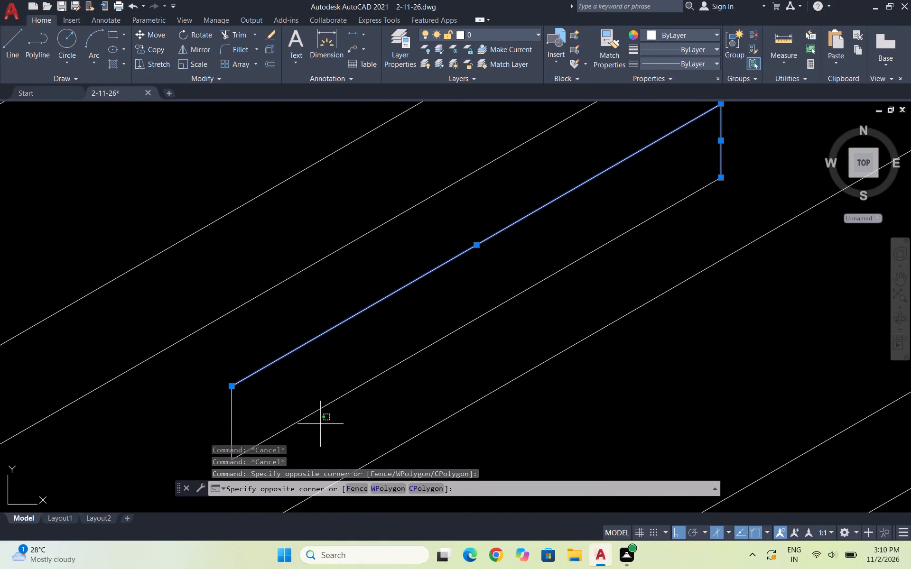
scroll(319, 405, "down", 3)
left_click(278, 411)
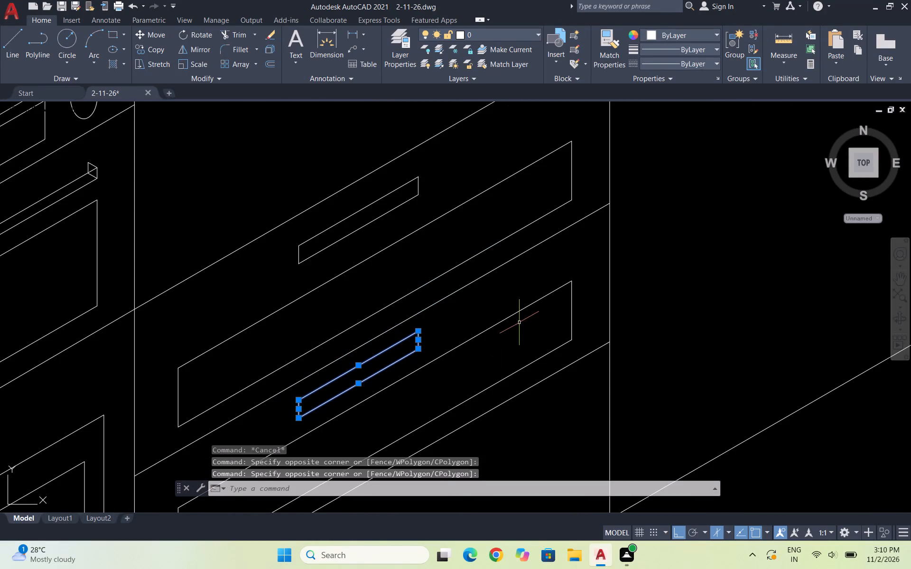
type("C9")
key("BackSpace")
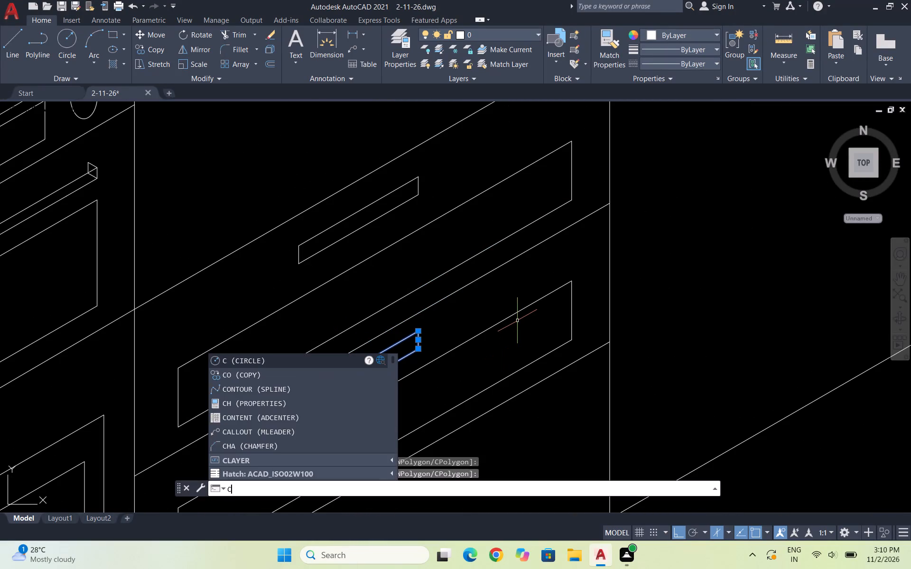
key("o")
key("Return")
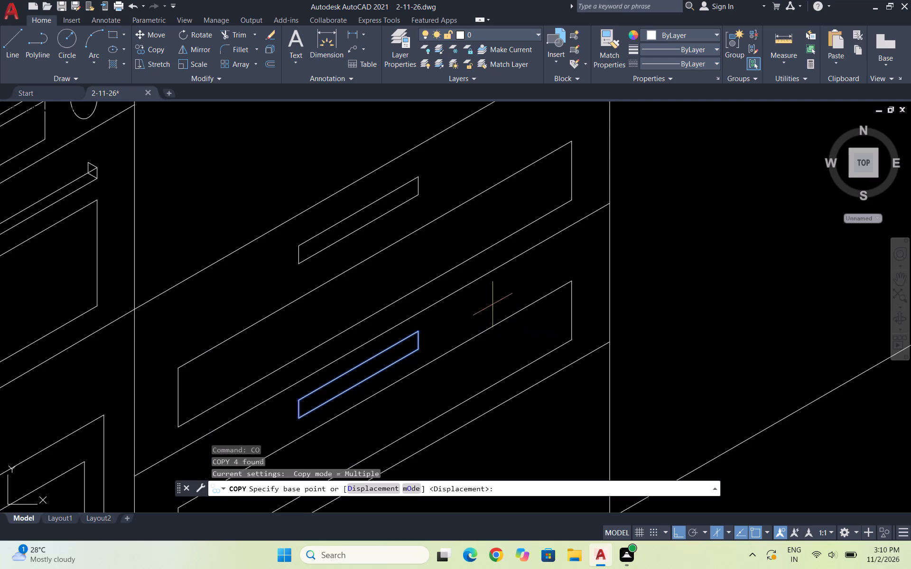
scroll(537, 254, "down", 1)
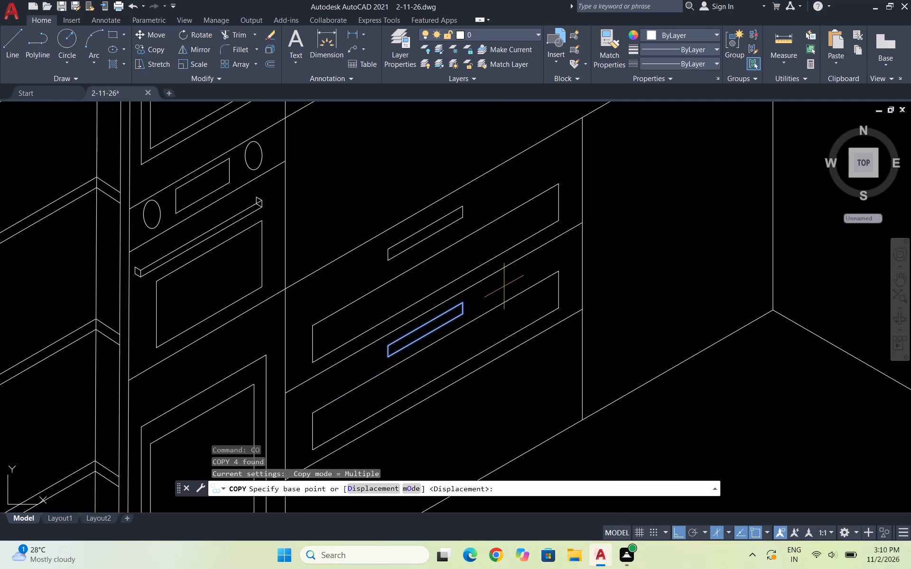
left_click(426, 327)
scroll(431, 331, "down", 2)
scroll(446, 371, "up", 3)
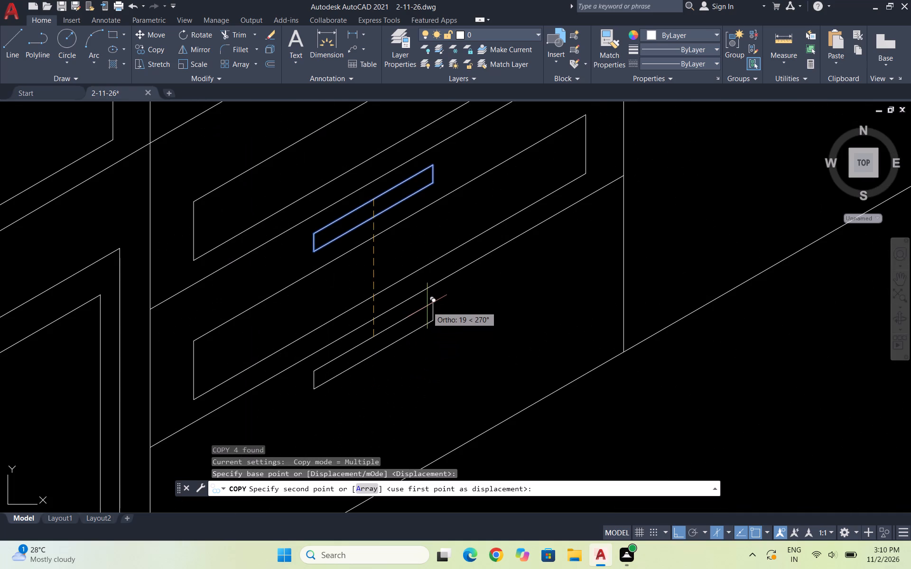
scroll(427, 305, "up", 1)
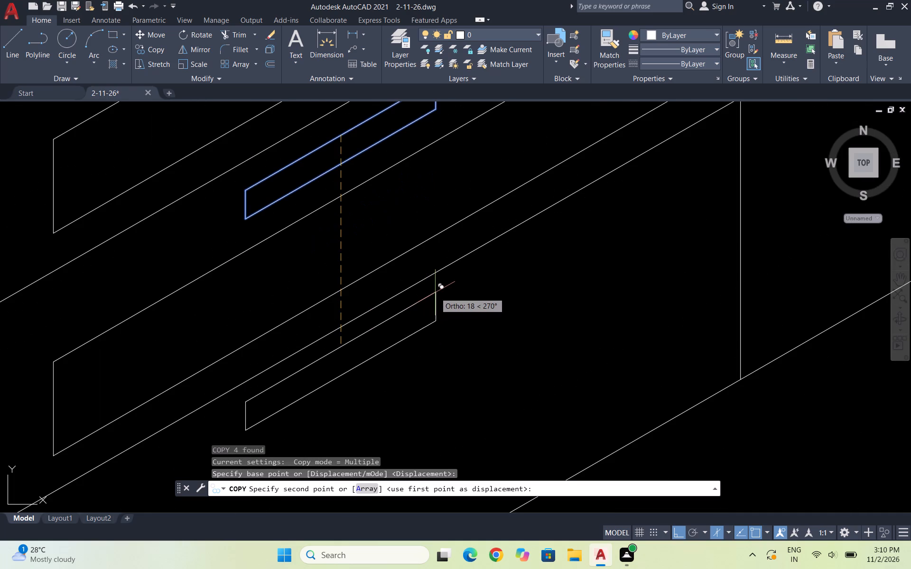
left_click(435, 293)
key("Escape")
Draw a slanted line just below the third drawer's handle, aligned with the ends of the panels above.
scroll(630, 252, "down", 2)
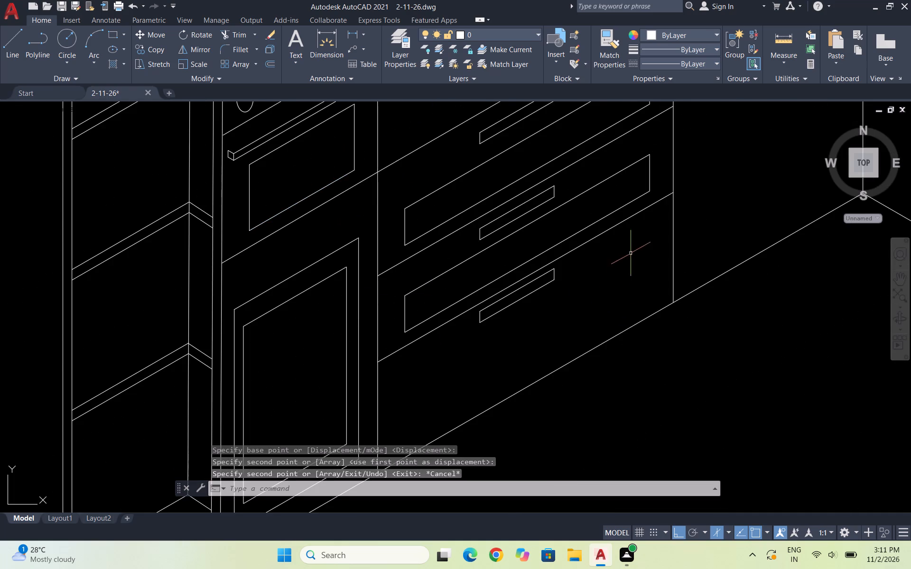
scroll(621, 285, "down", 1)
key("Escape")
key("Escape")
key("l")
key("Return")
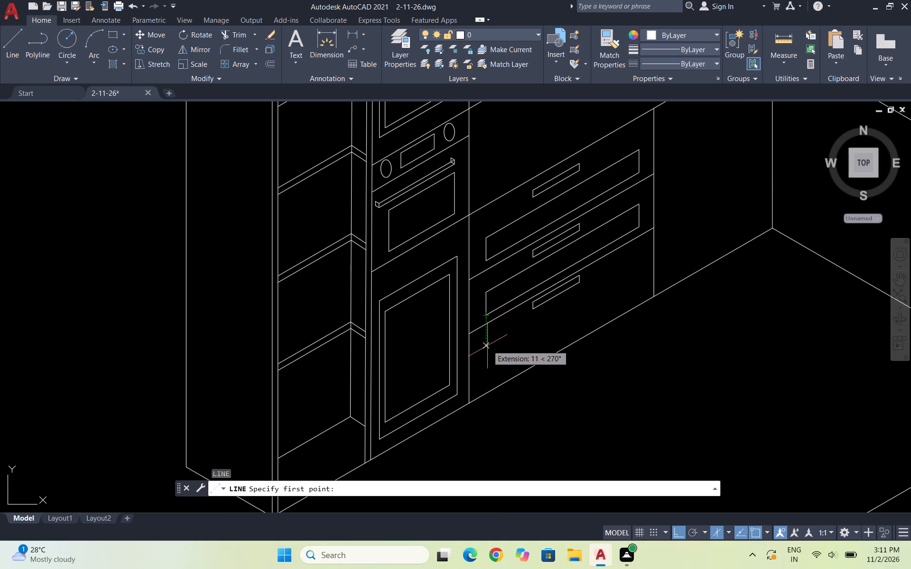
left_click(487, 346)
scroll(508, 340, "down", 1)
scroll(566, 294, "up", 3)
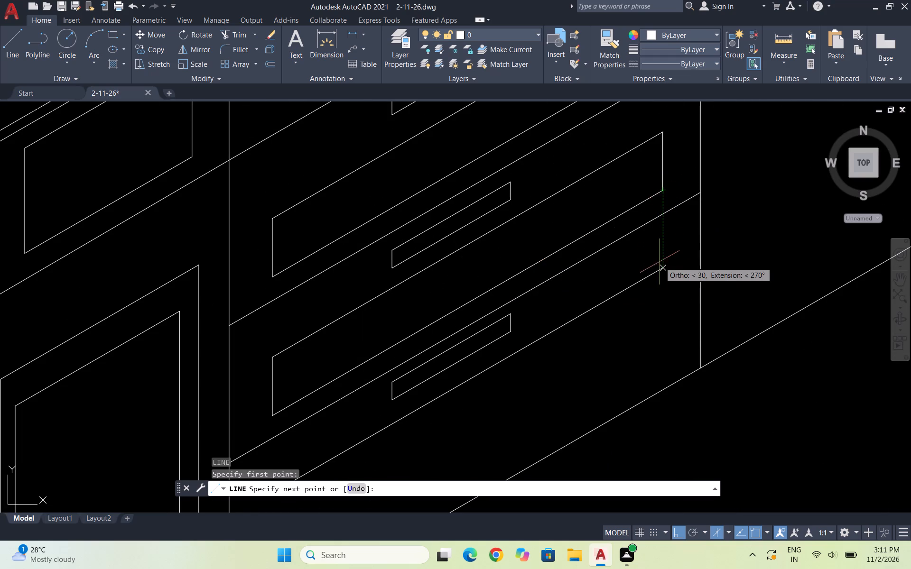
left_click(666, 274)
scroll(663, 254, "down", 3)
scroll(661, 274, "up", 5)
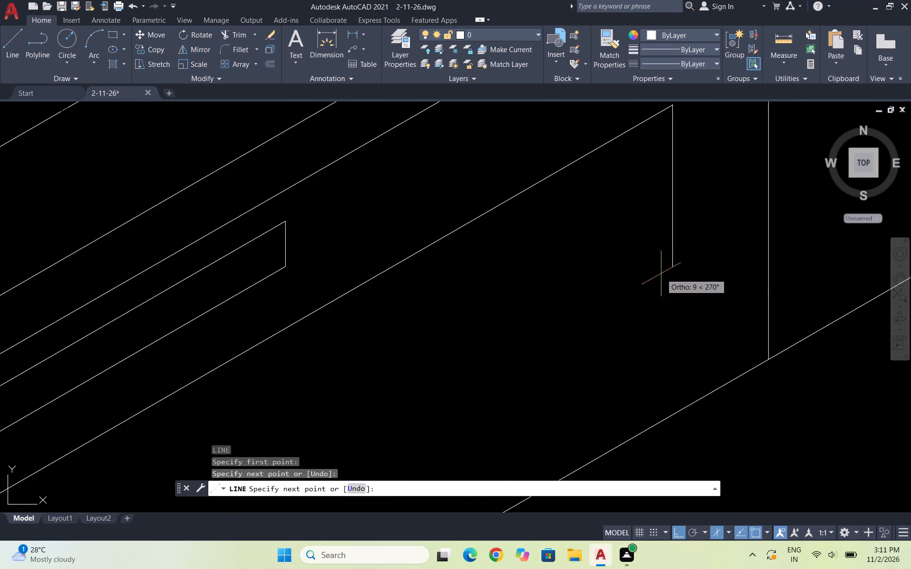
scroll(671, 360, "down", 2)
scroll(676, 351, "up", 1)
key("Escape")
Copy the slanted line about 15 units straight down, to just above the cabinet's bottom edge.
left_click_drag(643, 238, 623, 228)
left_click(600, 211)
scroll(614, 229, "down", 1)
type("CO")
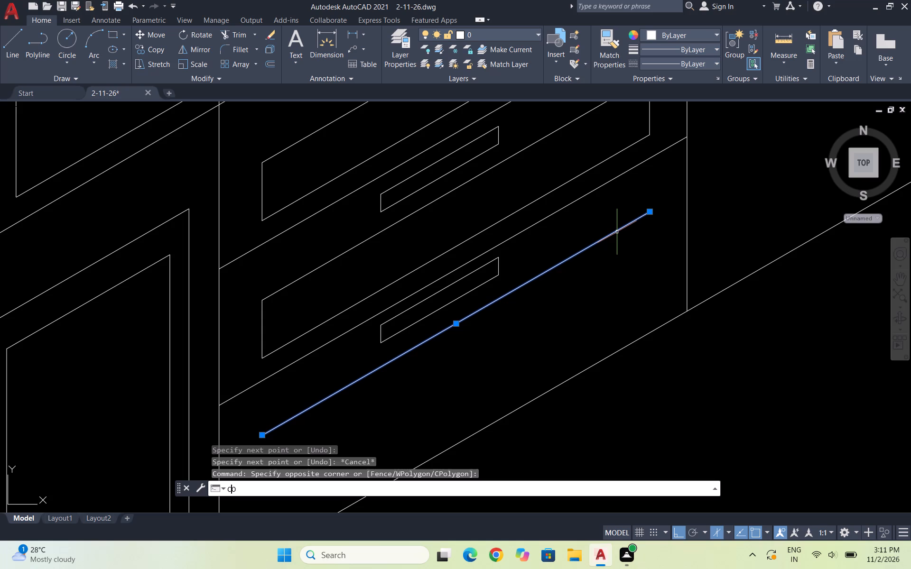
key("Return")
scroll(663, 187, "down", 1)
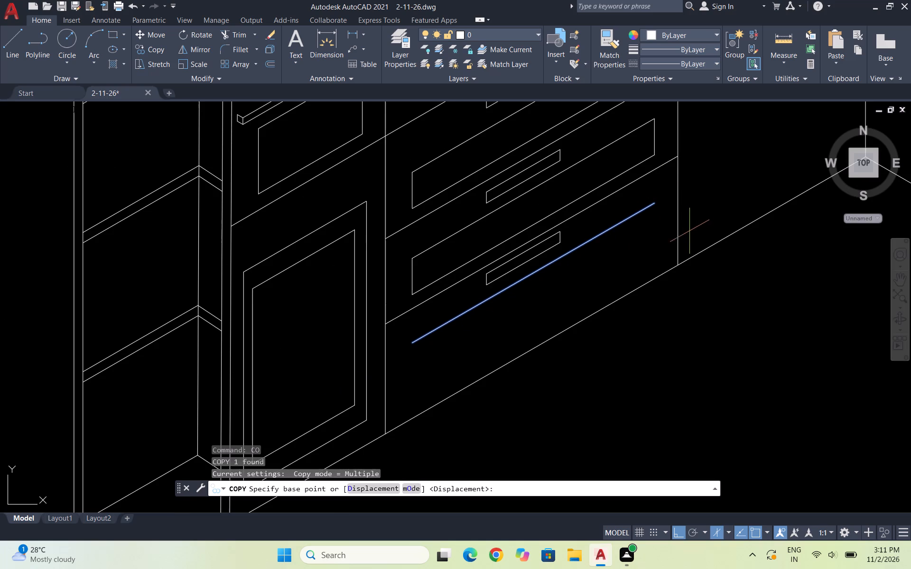
left_click(412, 342)
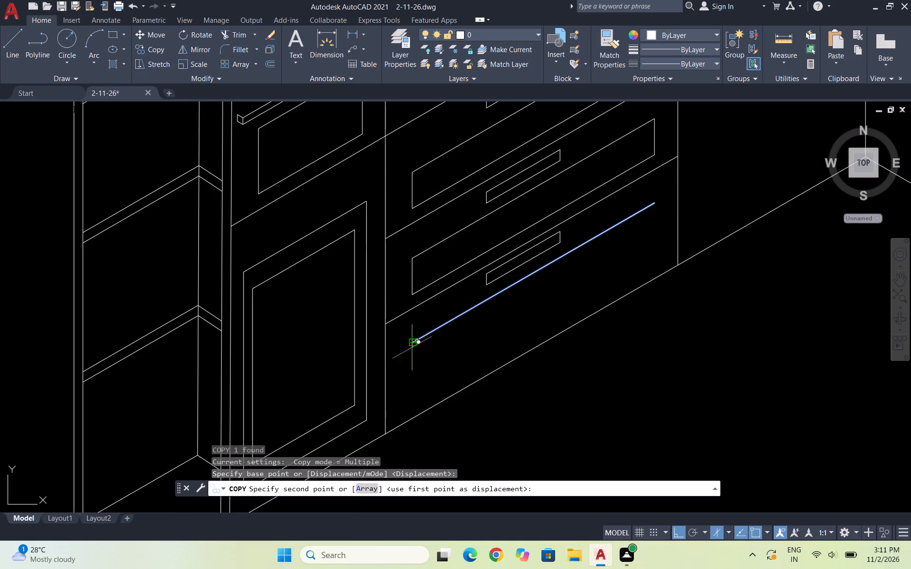
scroll(404, 399, "up", 1)
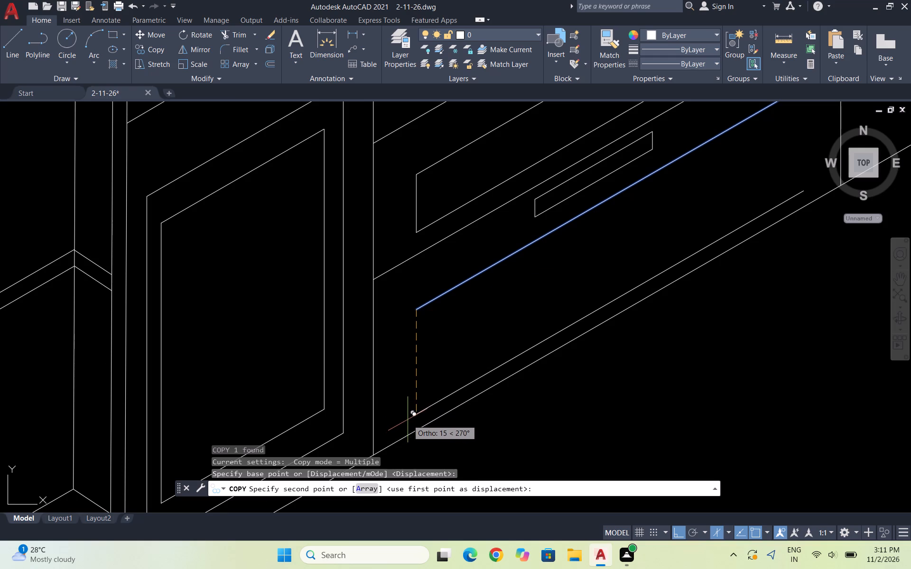
left_click(408, 420)
key("Escape")
Move the upper slanted line of the third drawer panel about 2 units straight up, closer to the handle.
scroll(551, 247, "up", 2)
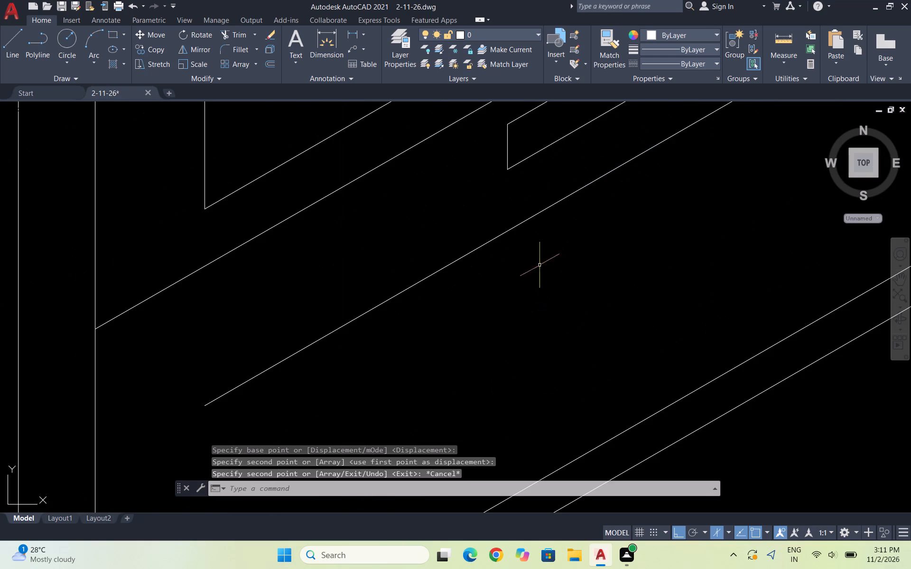
left_click_drag(539, 266, 532, 262)
left_click(442, 214)
scroll(447, 223, "down", 1)
key("m")
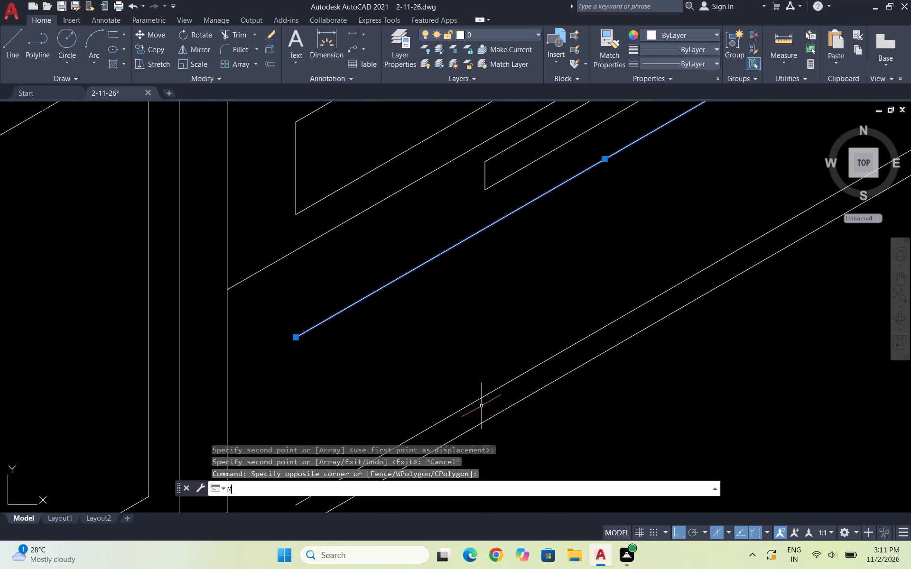
key("Return")
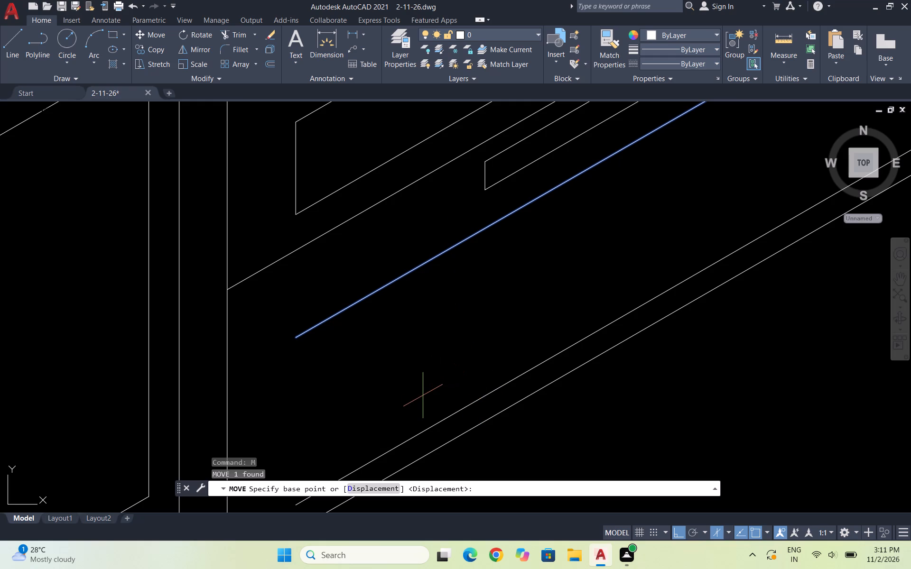
left_click(296, 337)
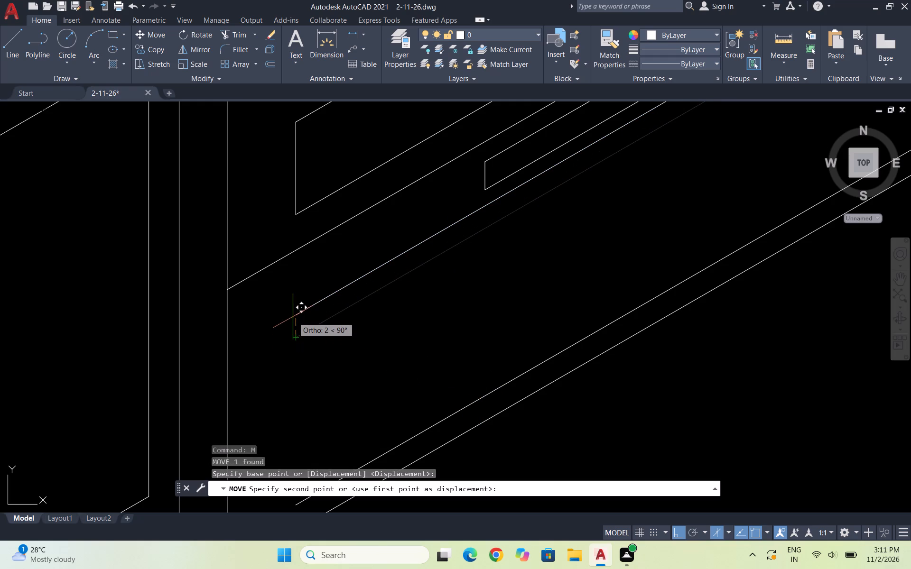
scroll(320, 349, "down", 3)
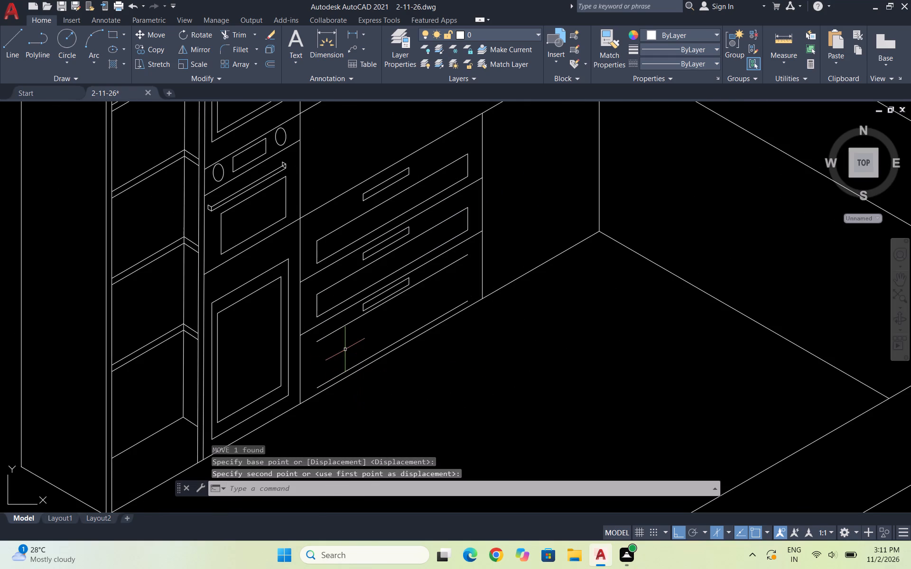
Draw vertical lines joining both ends of the two slanted lines to close the third drawer panel.
scroll(341, 354, "up", 1)
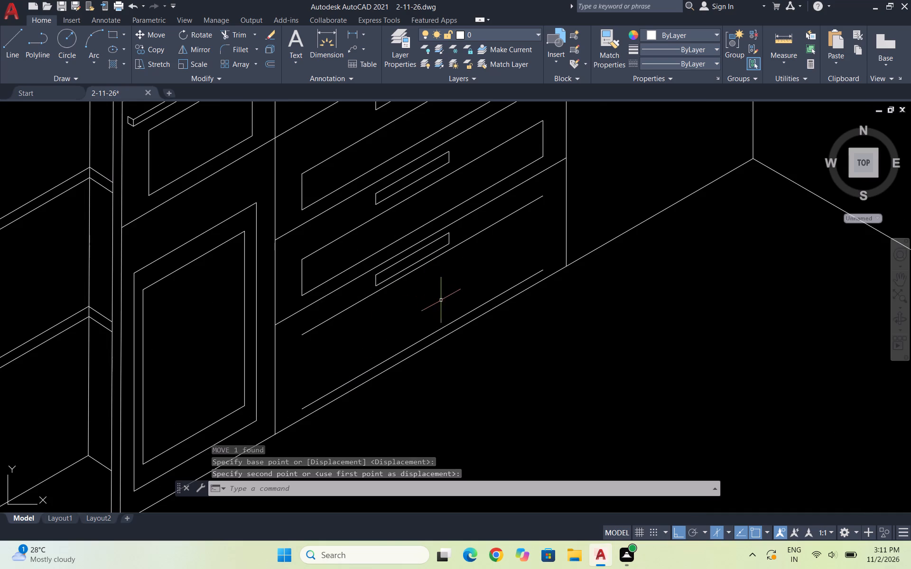
key("Escape")
key("Escape")
key("l")
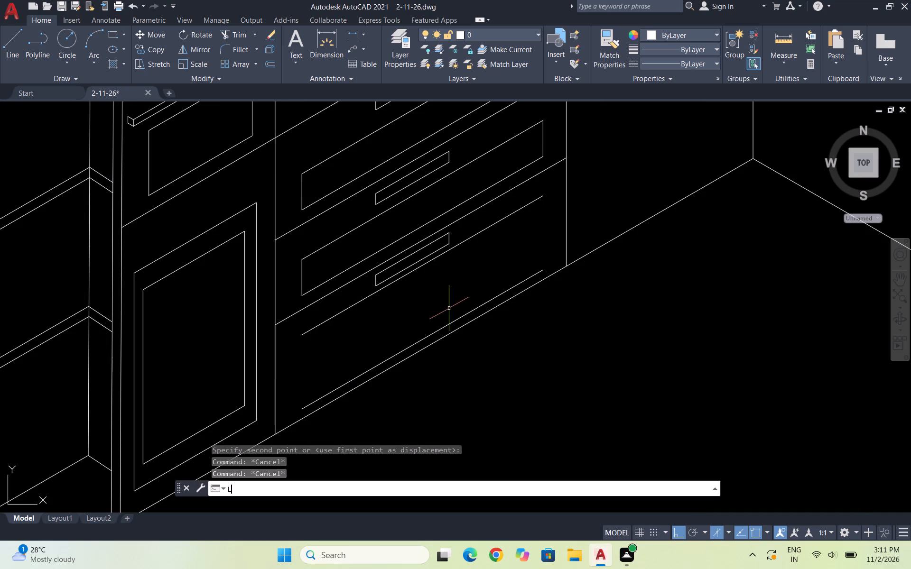
key("Return")
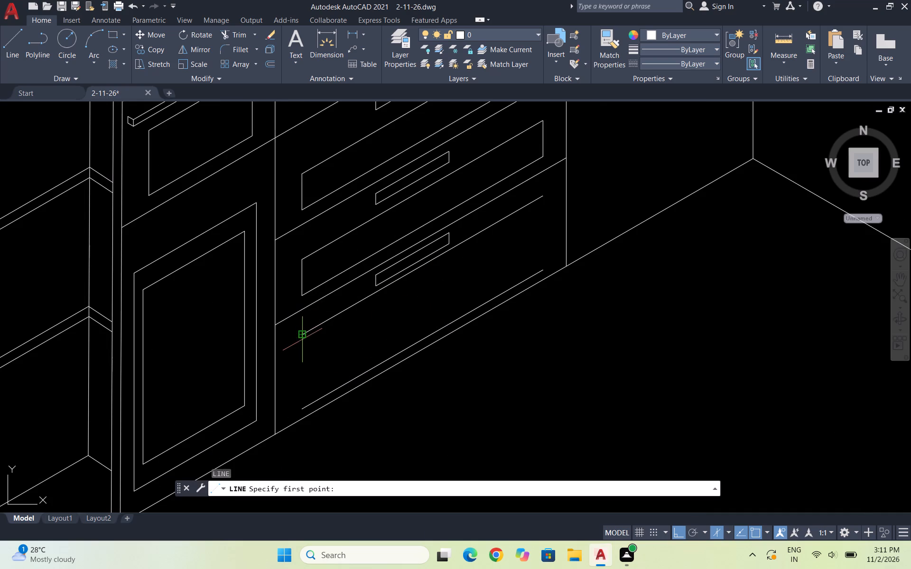
left_click(300, 338)
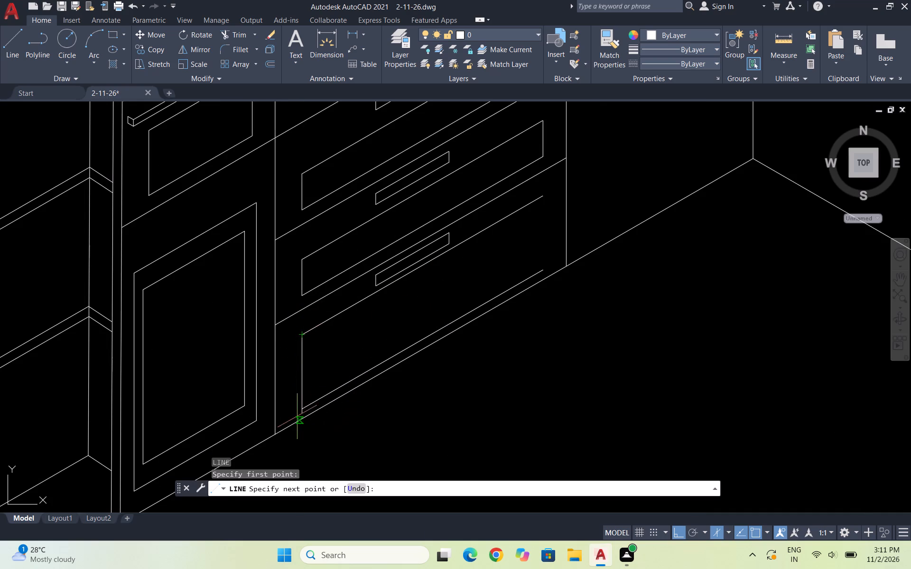
left_click(306, 405)
key("Escape")
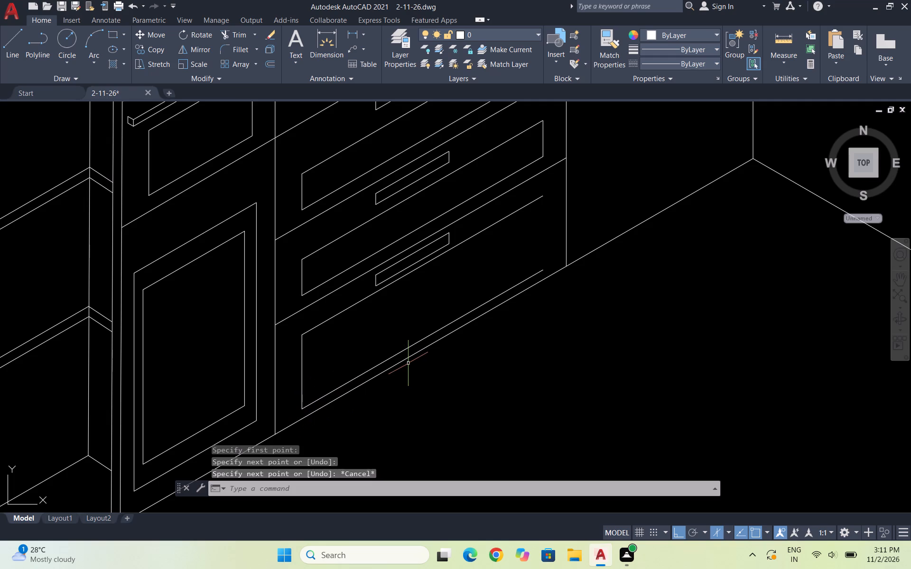
key("space")
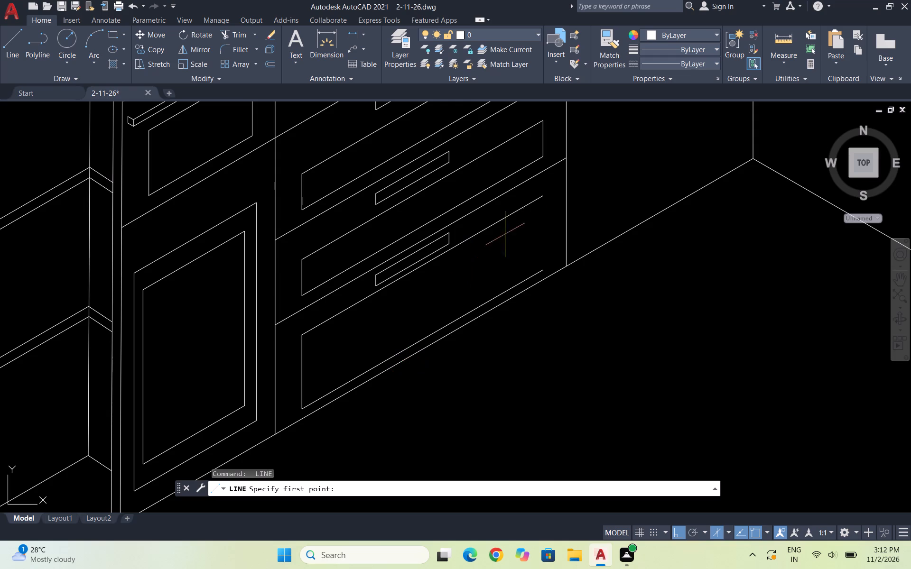
left_click(543, 196)
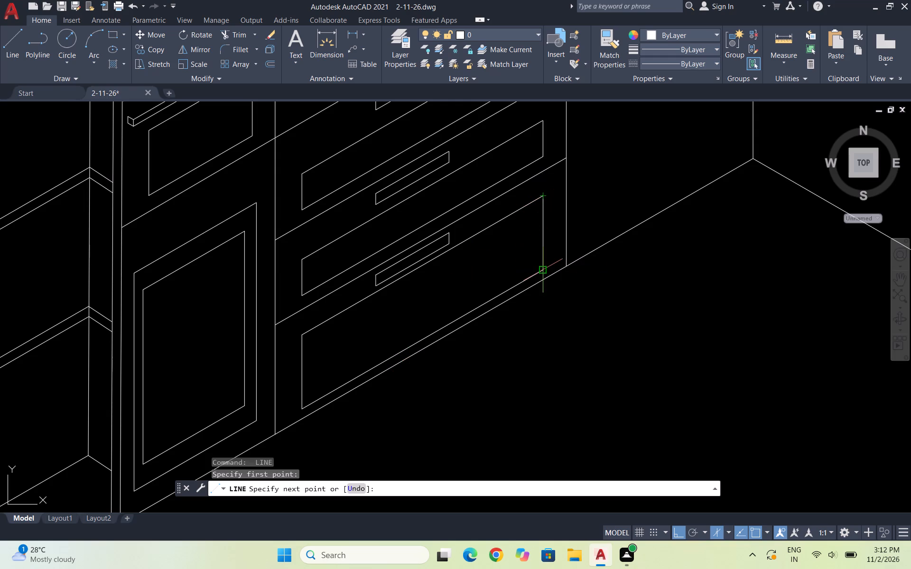
left_click(542, 271)
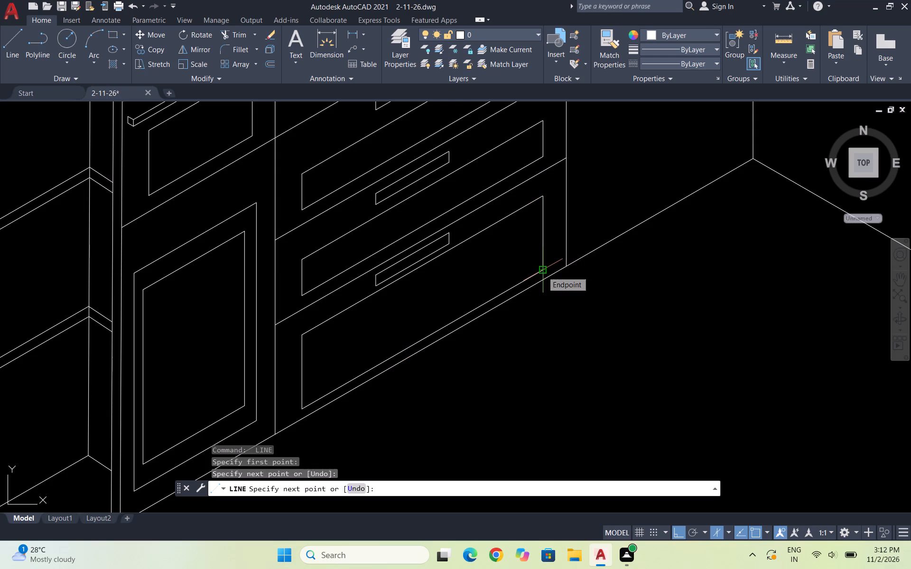
key("Escape")
scroll(586, 261, "down", 1)
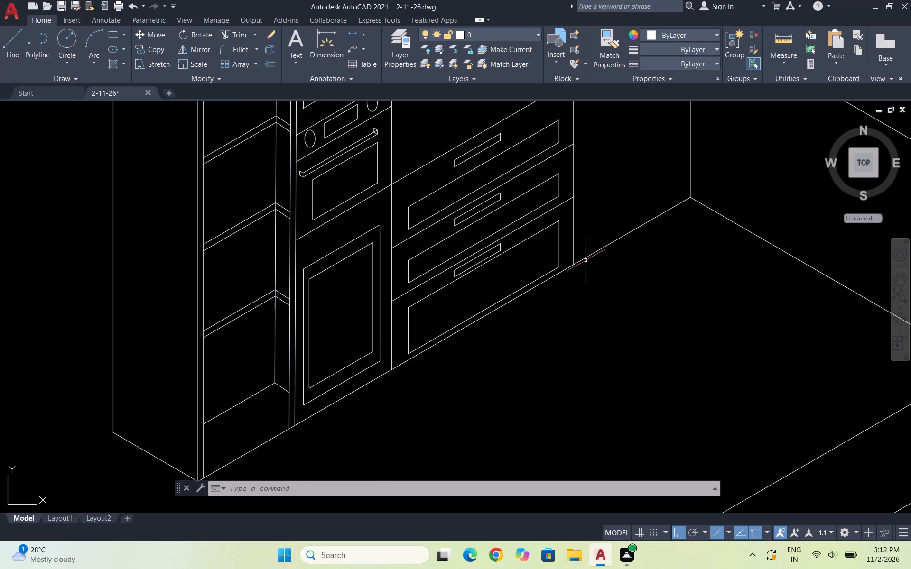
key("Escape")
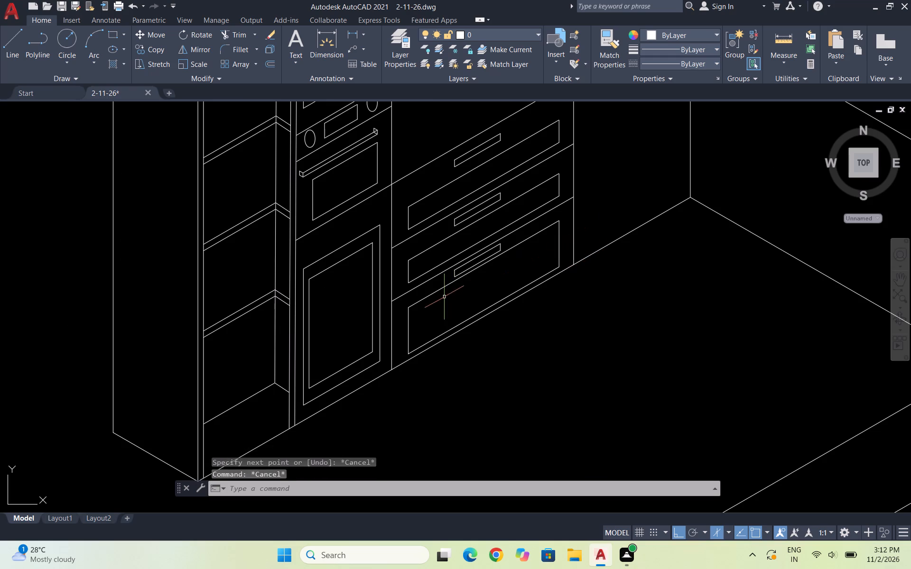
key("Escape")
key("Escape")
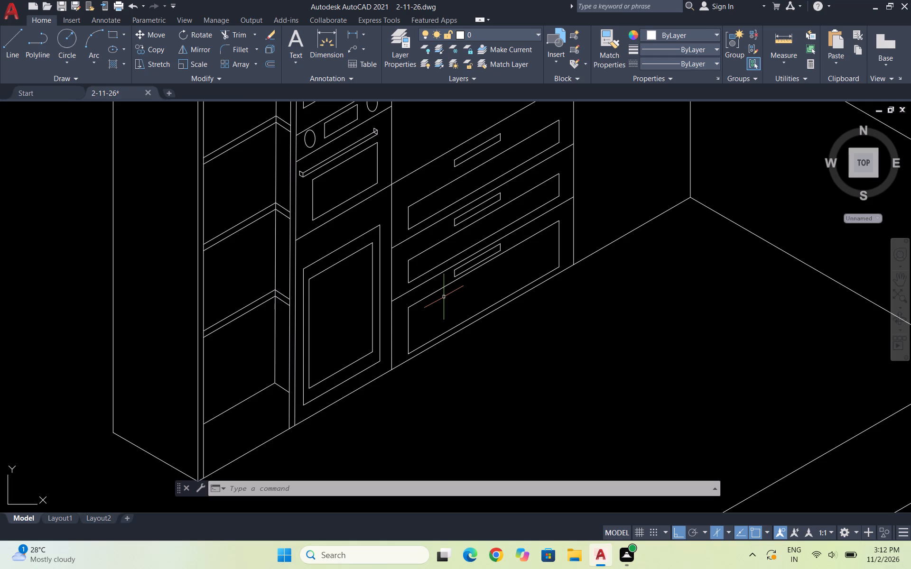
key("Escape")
Draw a closed four-line panel outline with slanted top and bottom edges, inset within the blank front beside the three drawers.
scroll(523, 257, "down", 2)
scroll(600, 158, "up", 2)
key("Escape")
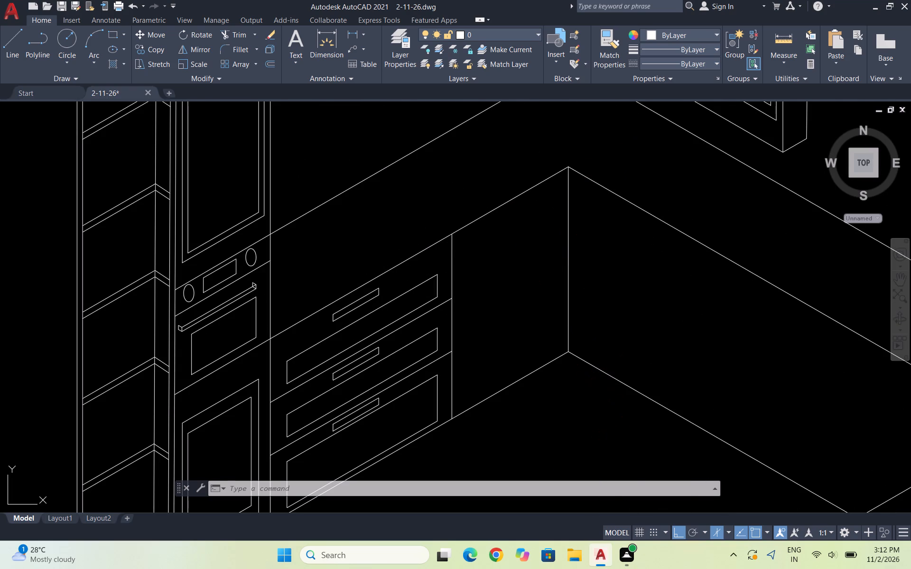
key("Escape")
key("Escape")
key("l")
key("Return")
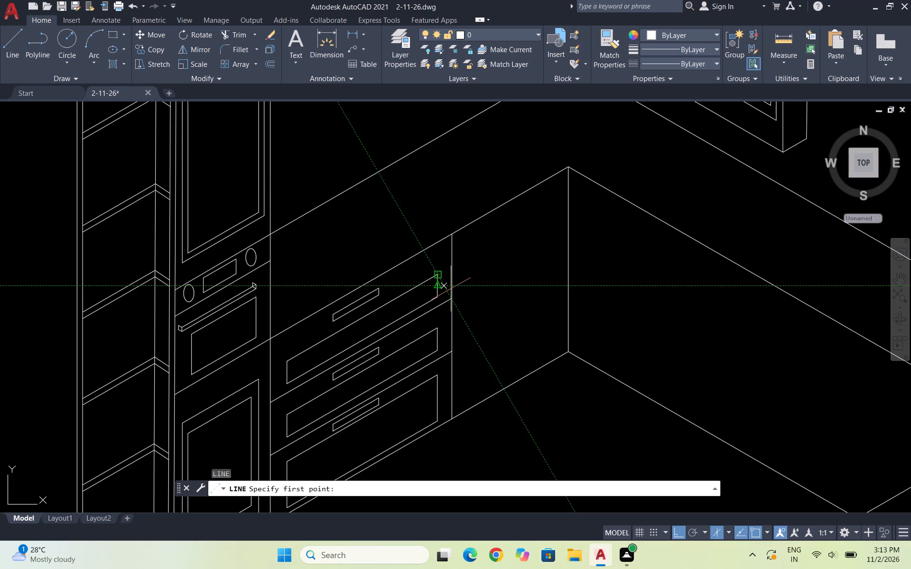
left_click(480, 252)
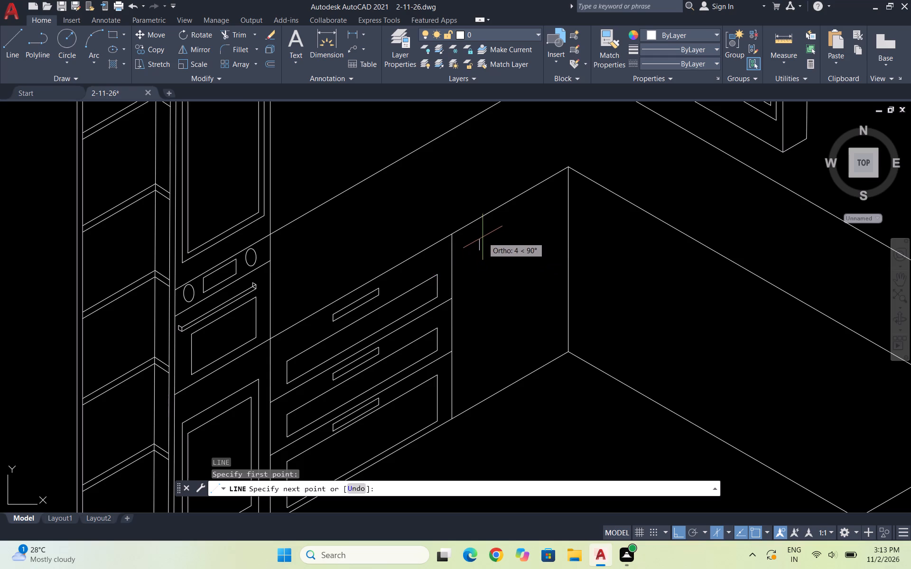
scroll(496, 227, "down", 1)
scroll(489, 227, "up", 2)
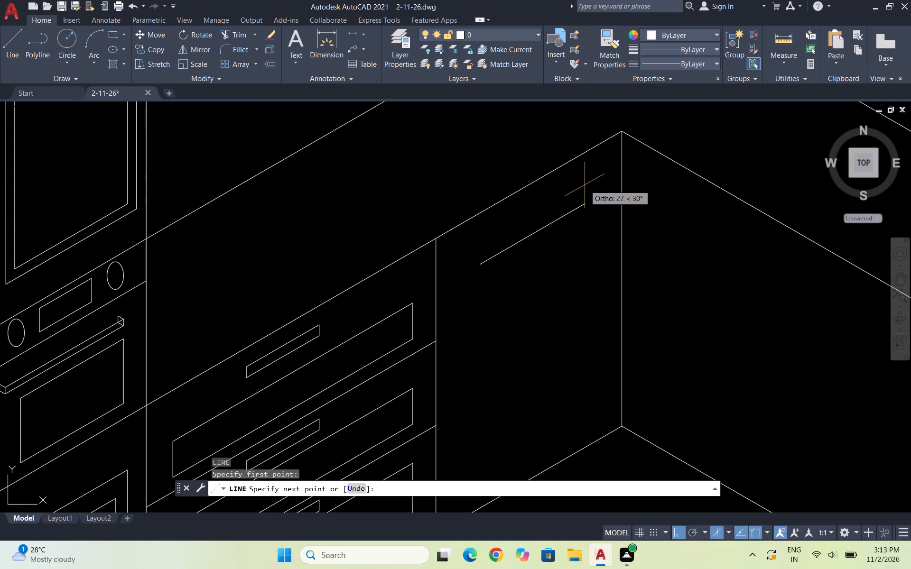
left_click(595, 197)
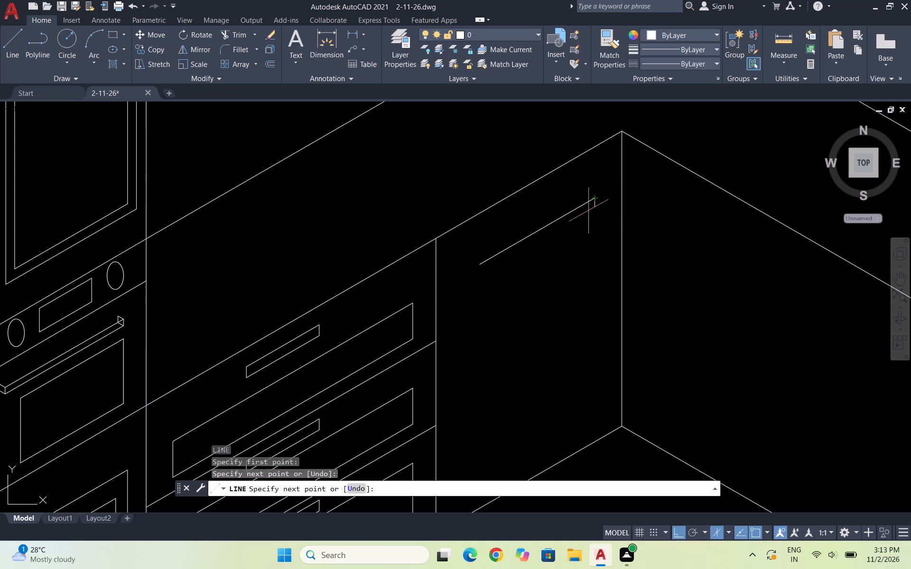
scroll(594, 335, "down", 2)
scroll(584, 360, "up", 2)
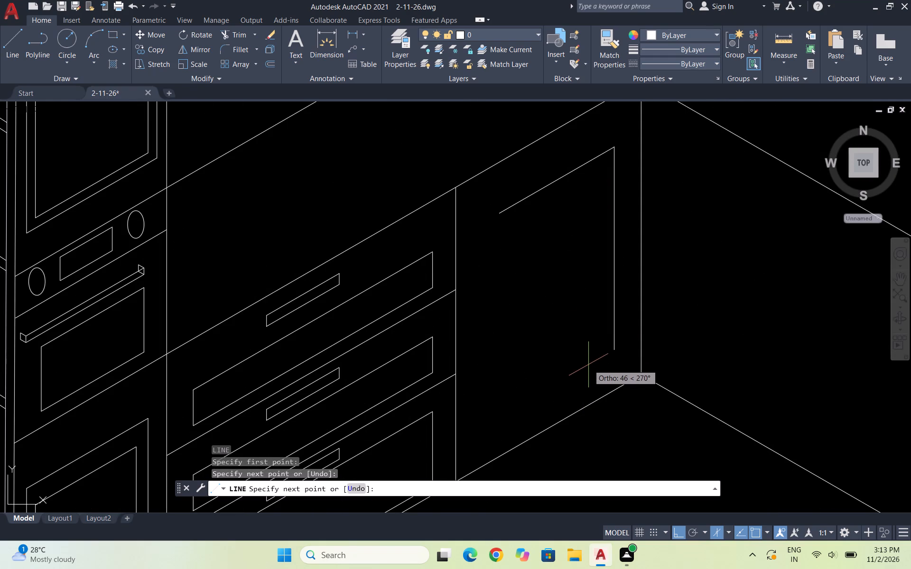
left_click(616, 355)
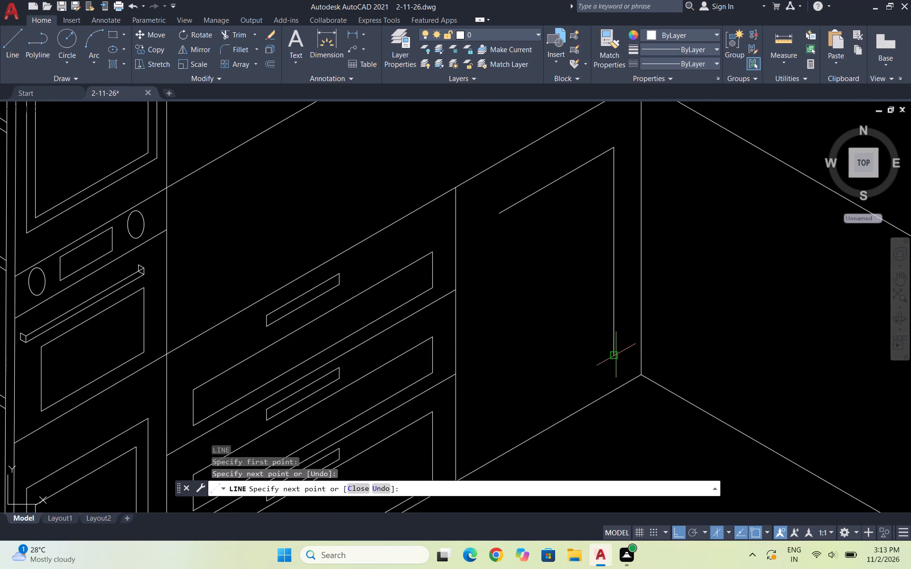
left_click(503, 373)
left_click(497, 211)
key("Escape")
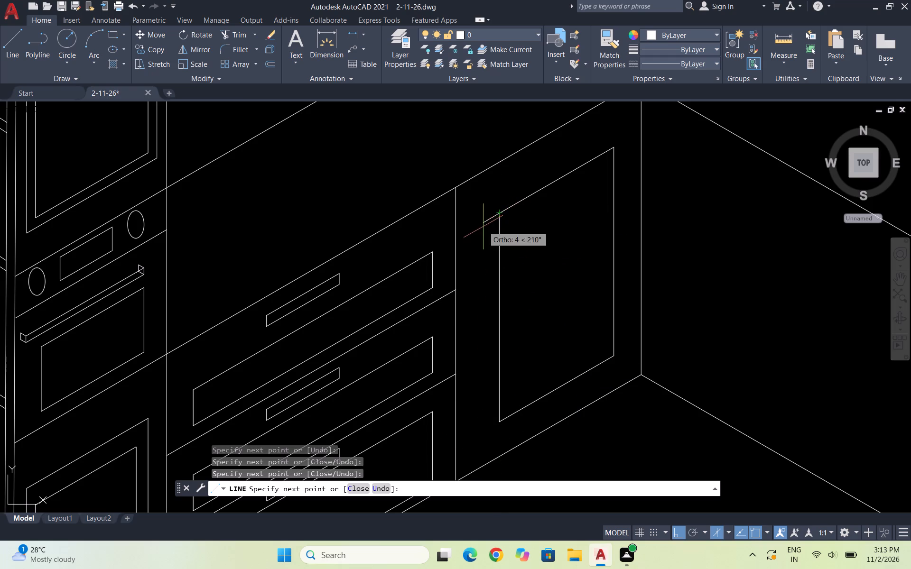
key("Escape")
key("Escape")
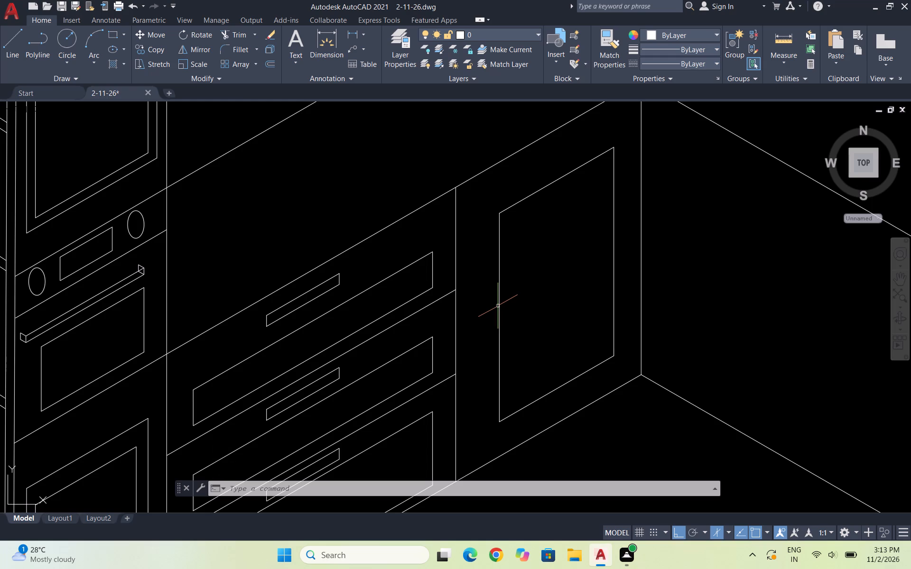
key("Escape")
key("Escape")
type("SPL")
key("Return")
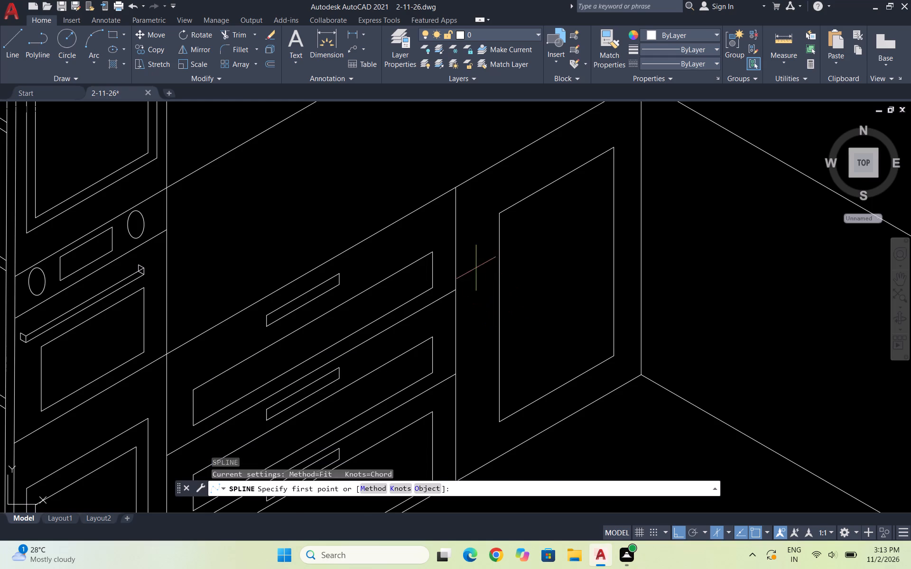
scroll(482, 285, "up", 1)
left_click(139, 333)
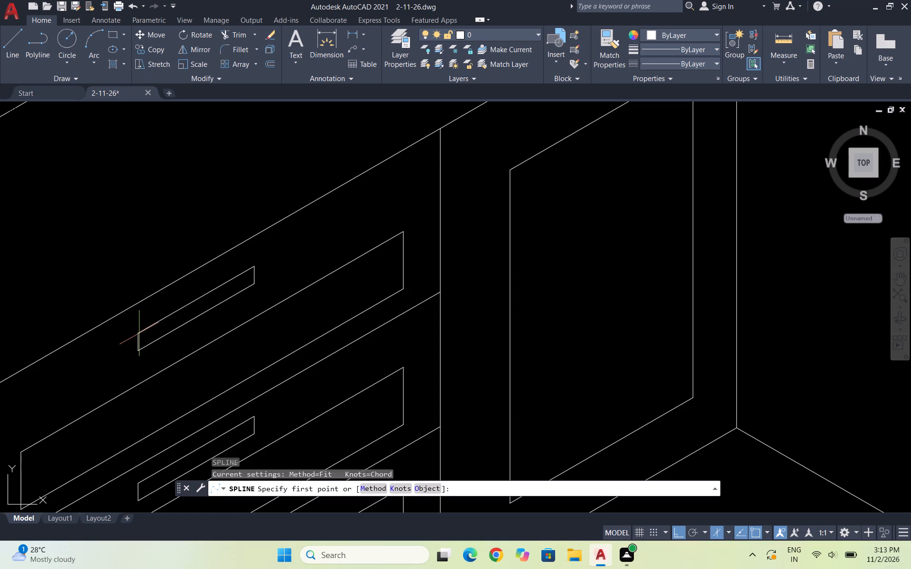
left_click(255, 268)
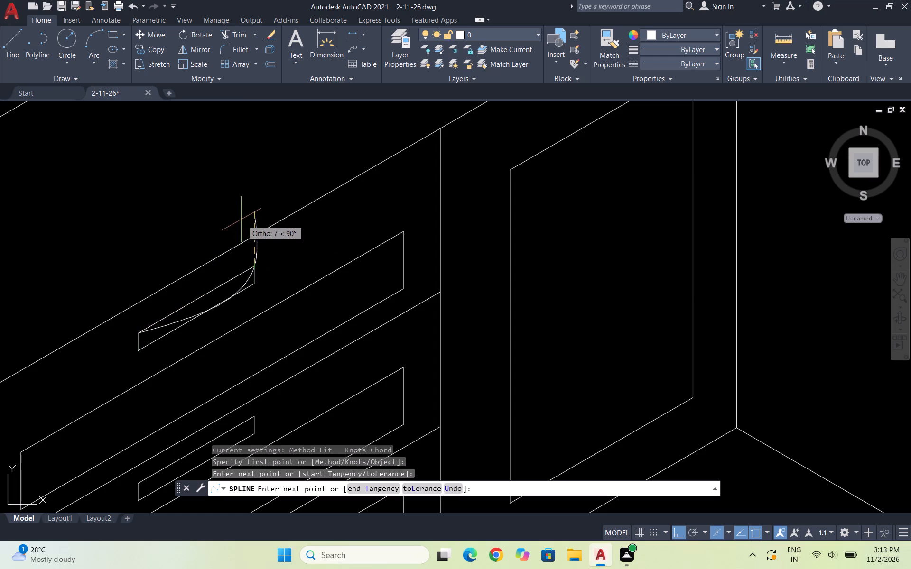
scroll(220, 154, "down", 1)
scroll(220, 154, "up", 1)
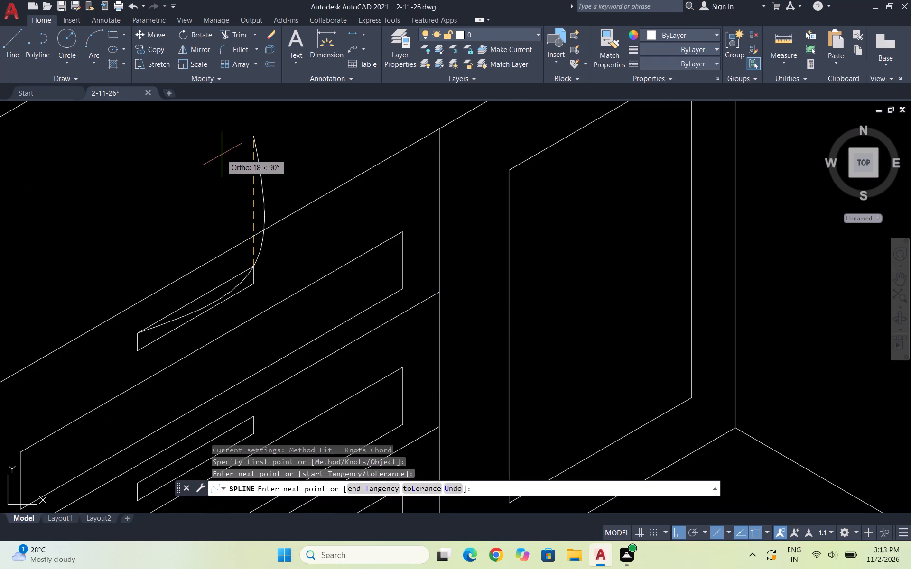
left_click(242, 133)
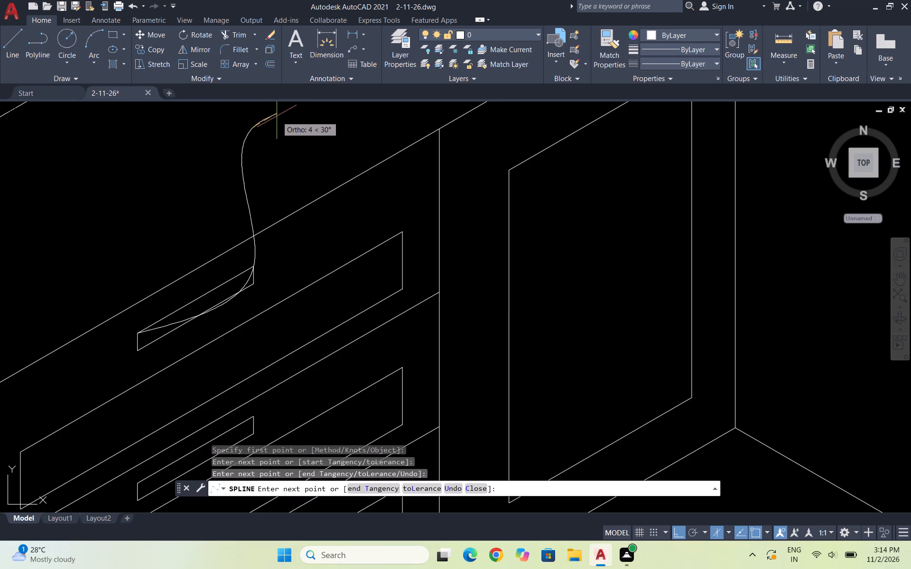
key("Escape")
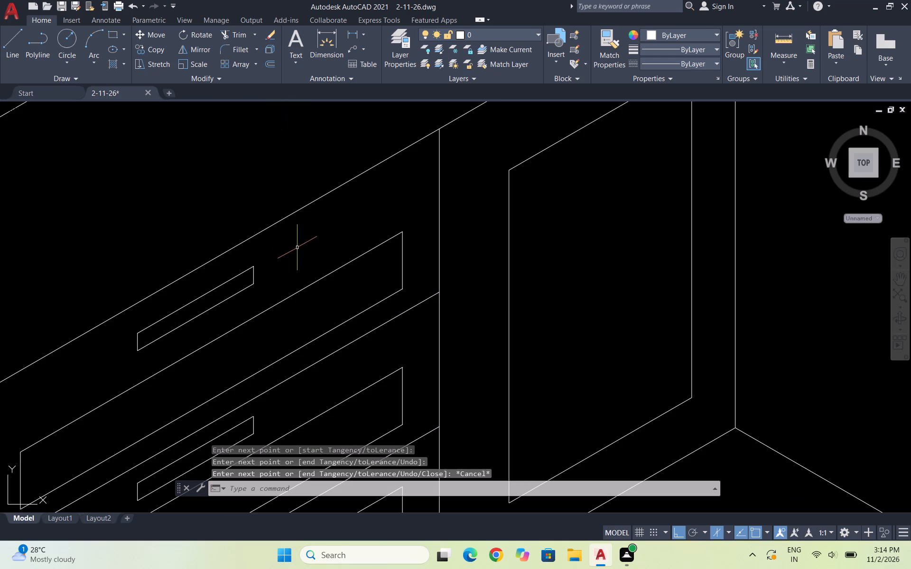
Draw a spline through both upper corners of the first drawer's handle, ending about 37 units straight above the far corner.
type("SPL")
key("Return")
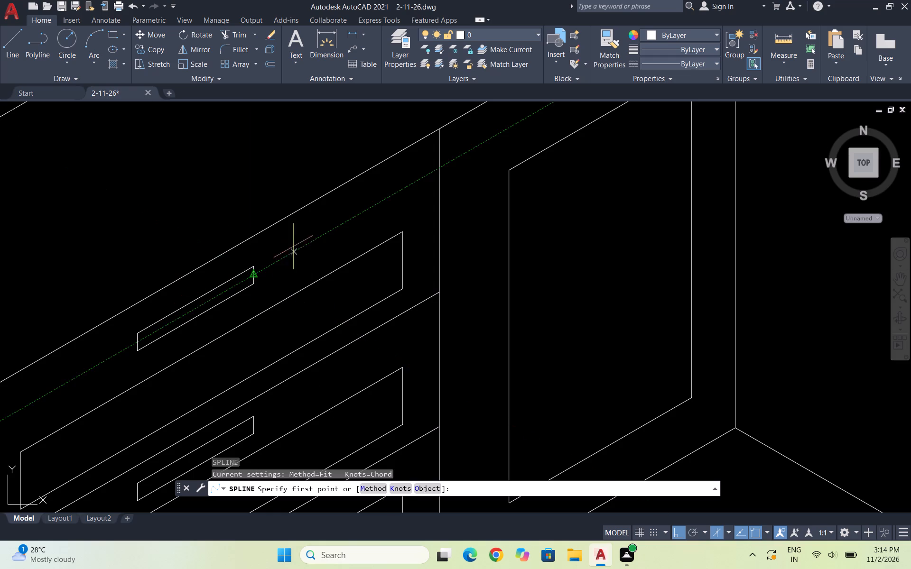
left_click(140, 334)
left_click(254, 263)
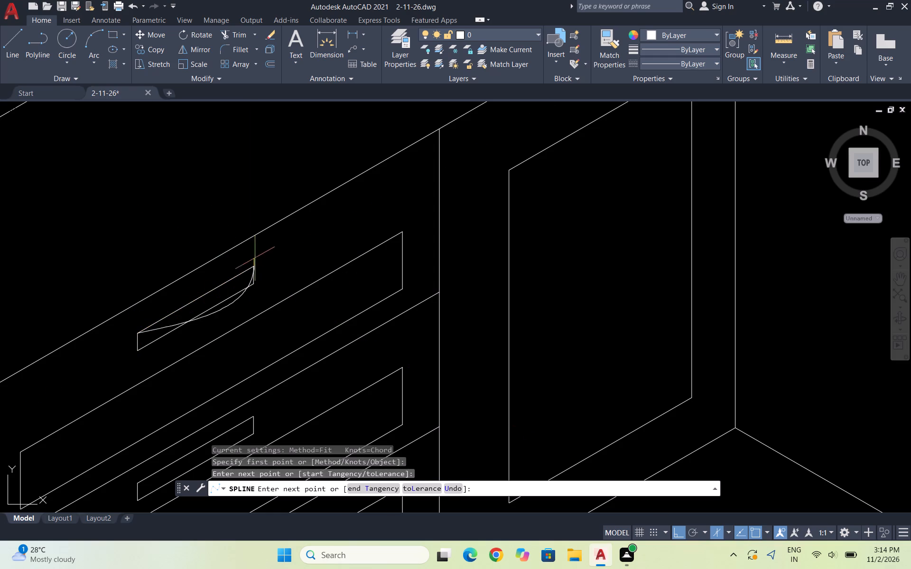
scroll(269, 247, "down", 1)
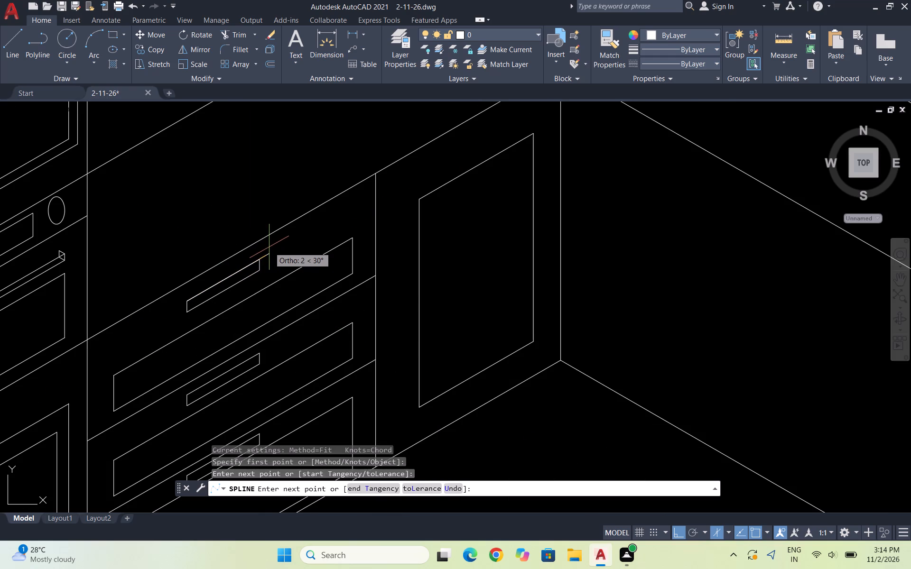
scroll(283, 202, "down", 1)
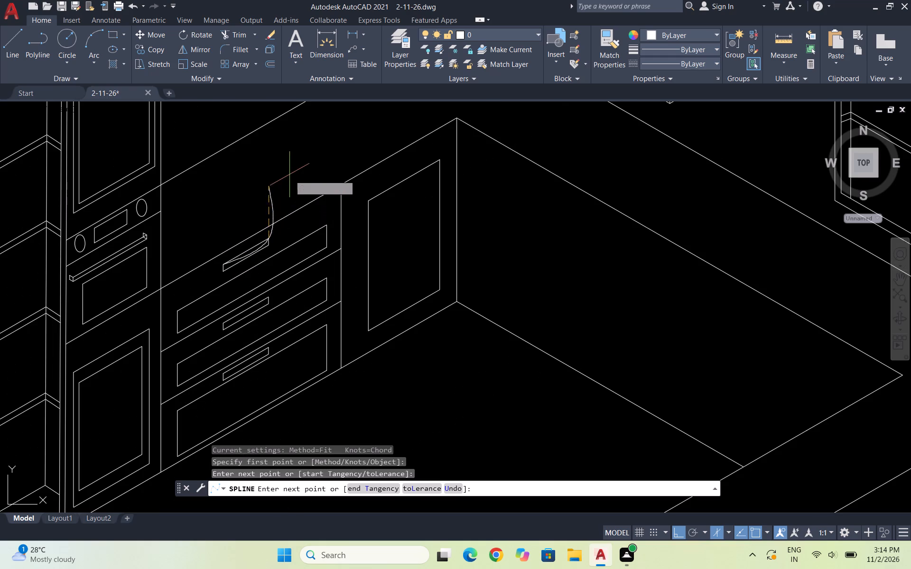
scroll(295, 131, "up", 2)
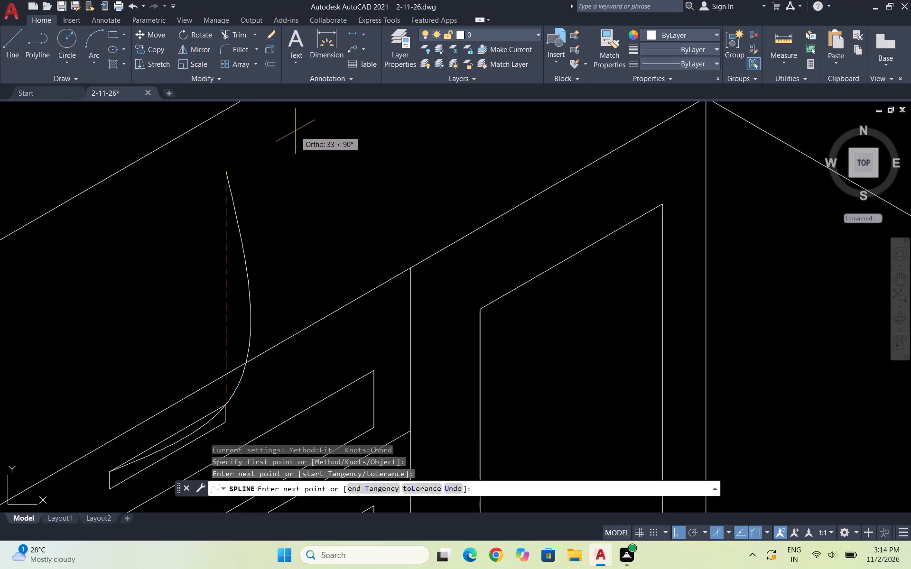
scroll(325, 193, "down", 1)
scroll(281, 267, "up", 2)
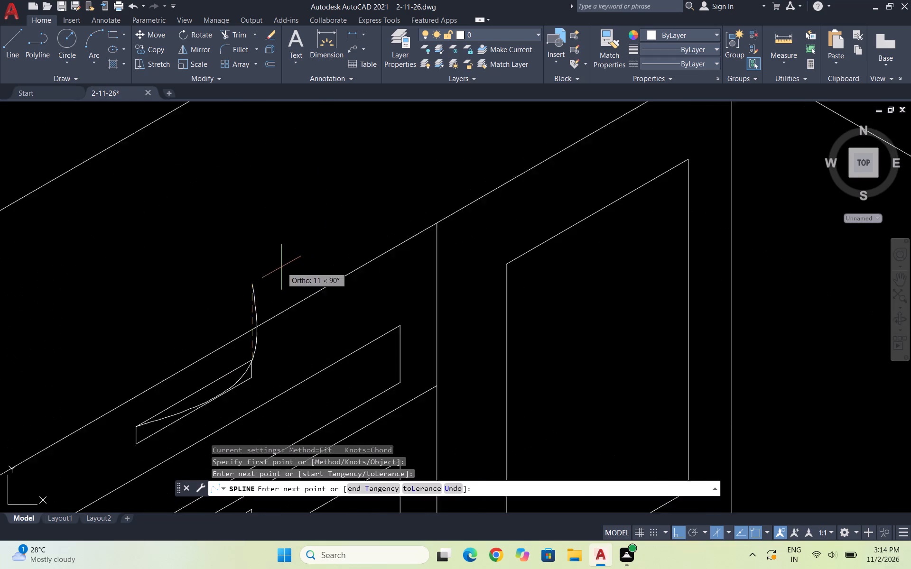
scroll(281, 267, "up", 1)
scroll(381, 162, "down", 3)
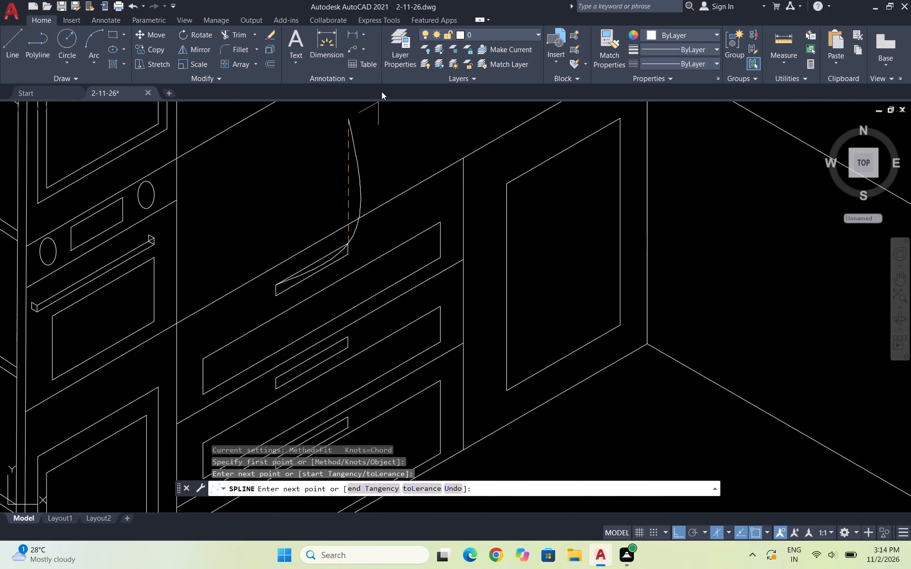
scroll(381, 92, "down", 3)
scroll(365, 126, "down", 2)
scroll(365, 132, "up", 1)
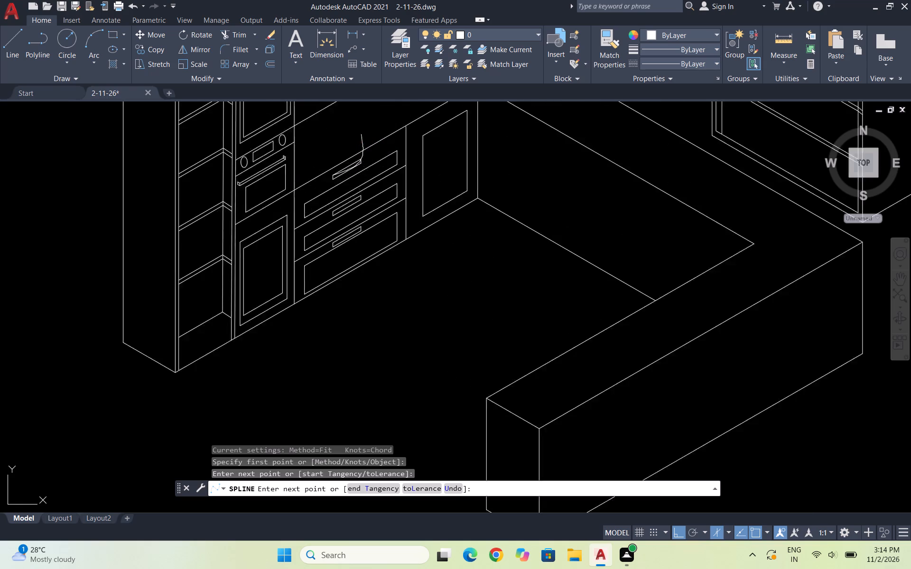
scroll(365, 132, "up", 2)
scroll(359, 116, "down", 2)
scroll(353, 123, "up", 5)
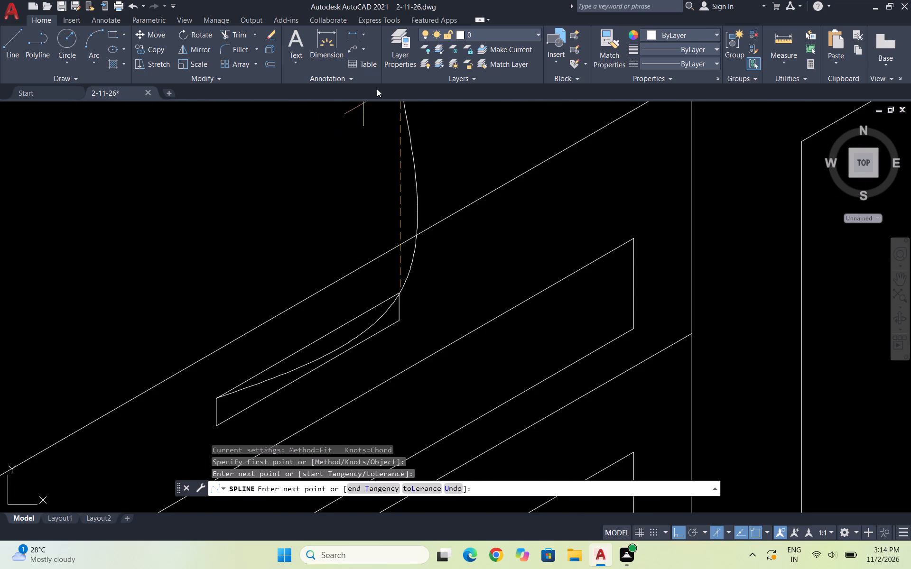
scroll(375, 110, "down", 5)
scroll(370, 165, "up", 5)
scroll(389, 142, "down", 3)
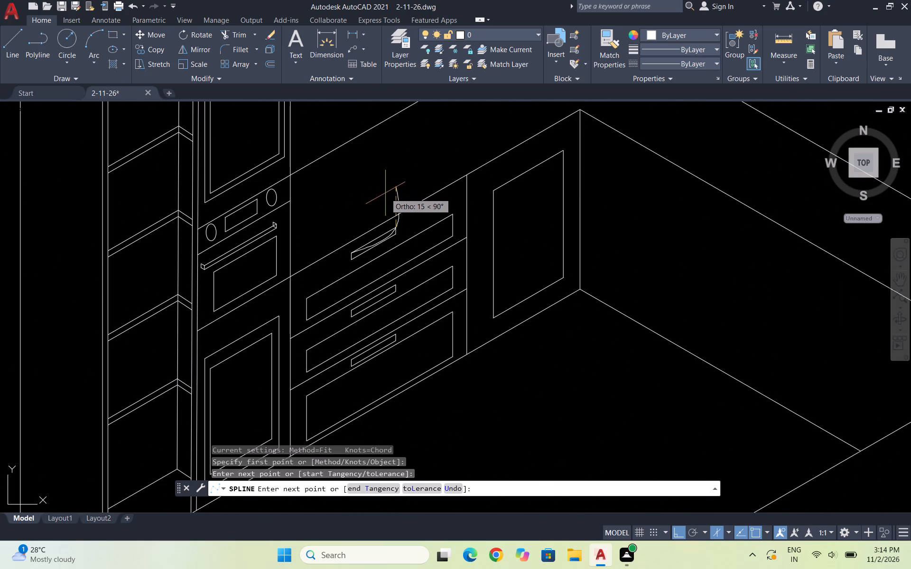
scroll(391, 131, "up", 2)
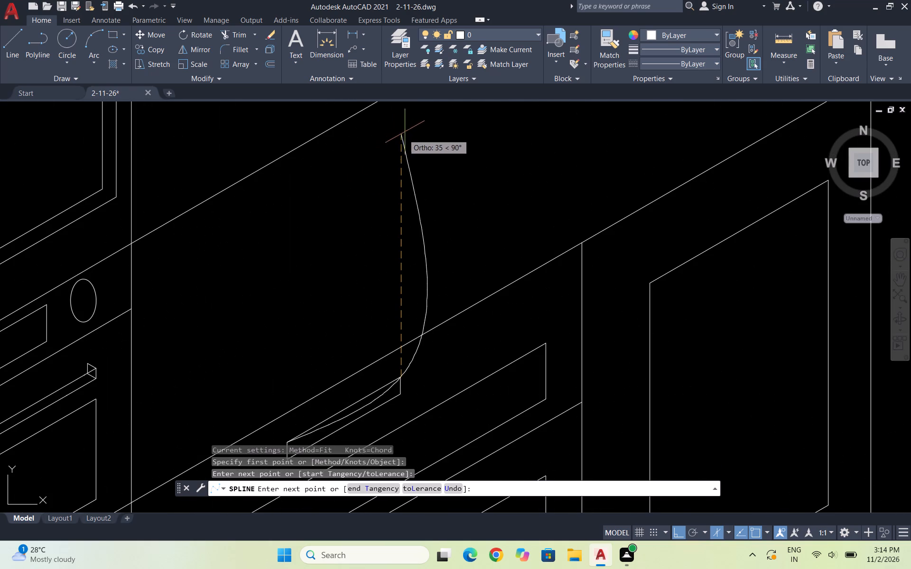
scroll(442, 131, "down", 2)
scroll(440, 138, "up", 2)
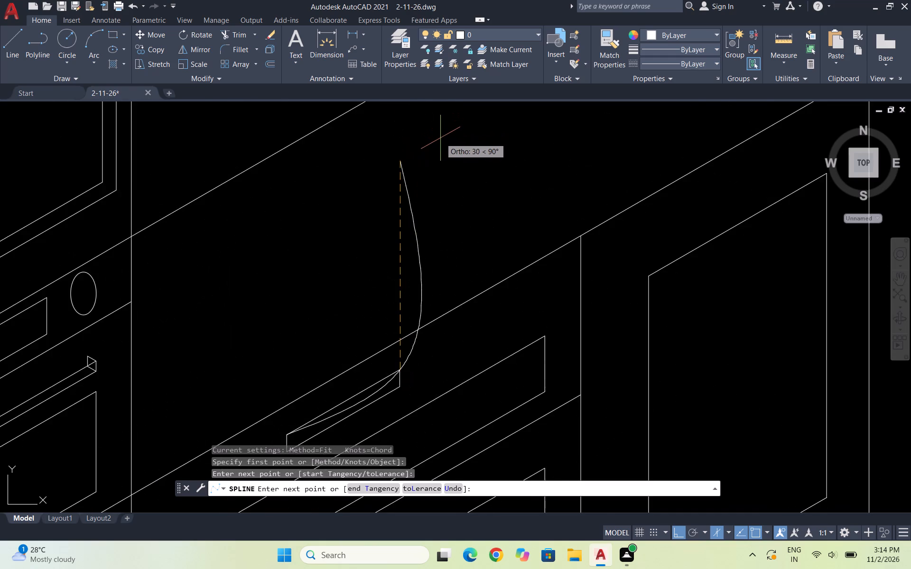
scroll(440, 138, "up", 1)
scroll(454, 104, "down", 4)
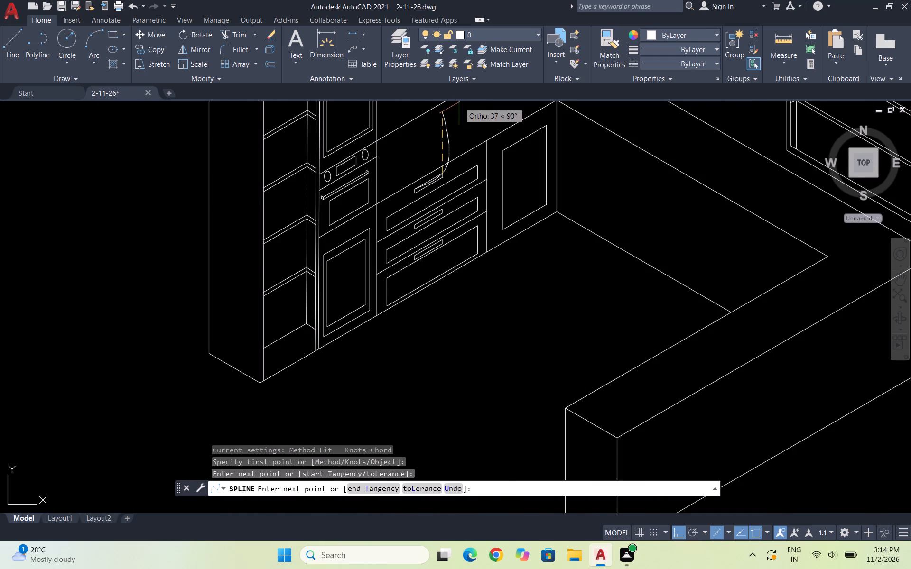
left_click(459, 103)
key("space")
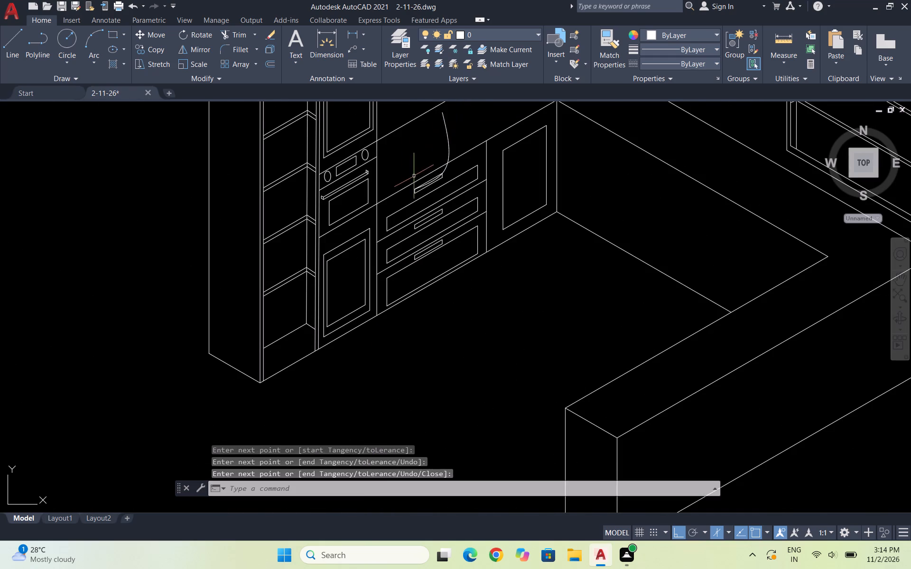
Trim away the spline portions extending above the first drawer's handle, keeping only the curve within the handle.
scroll(413, 175, "up", 2)
scroll(492, 156, "up", 3)
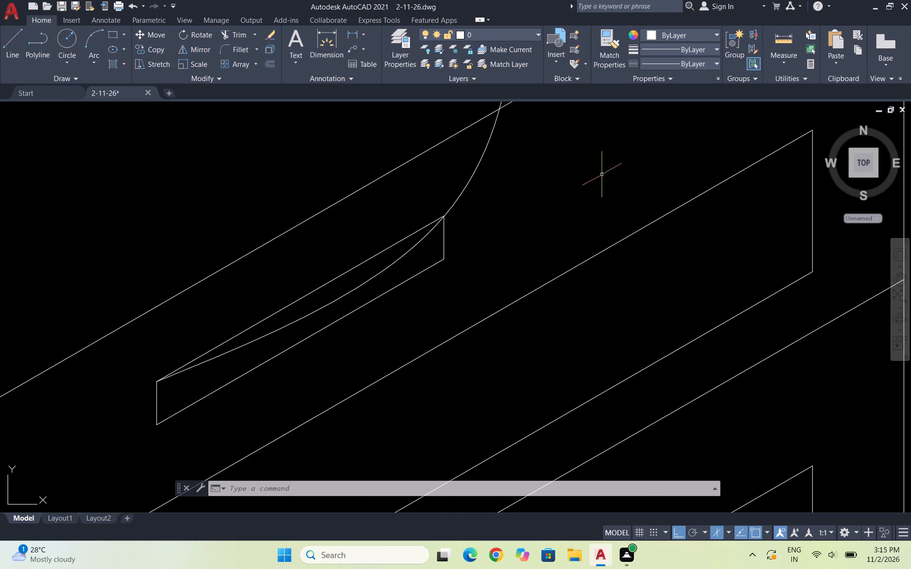
scroll(559, 217, "down", 1)
scroll(588, 318, "down", 1)
key("Escape")
key("Escape")
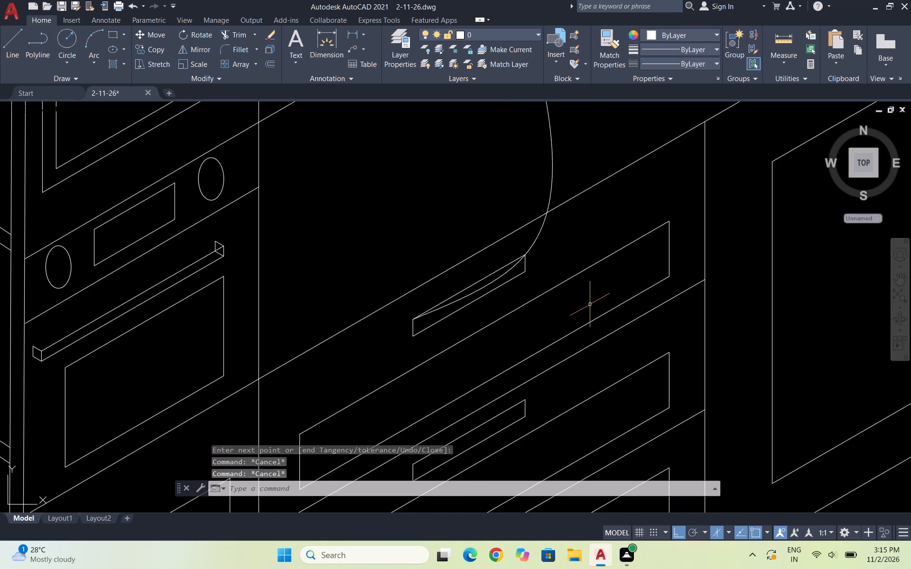
type("TR")
key("Return")
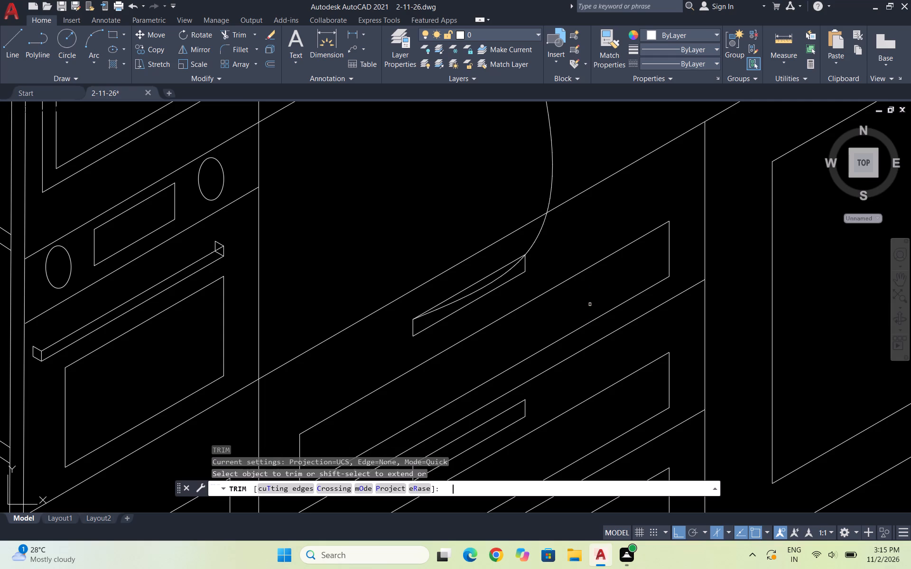
left_click(530, 246)
left_click(553, 141)
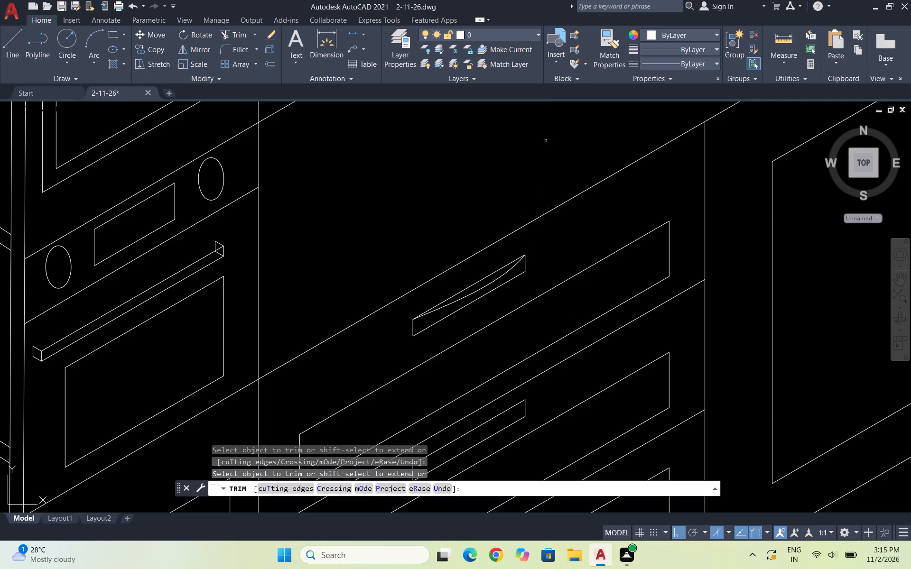
scroll(546, 141, "down", 3)
key("Escape")
key("Escape")
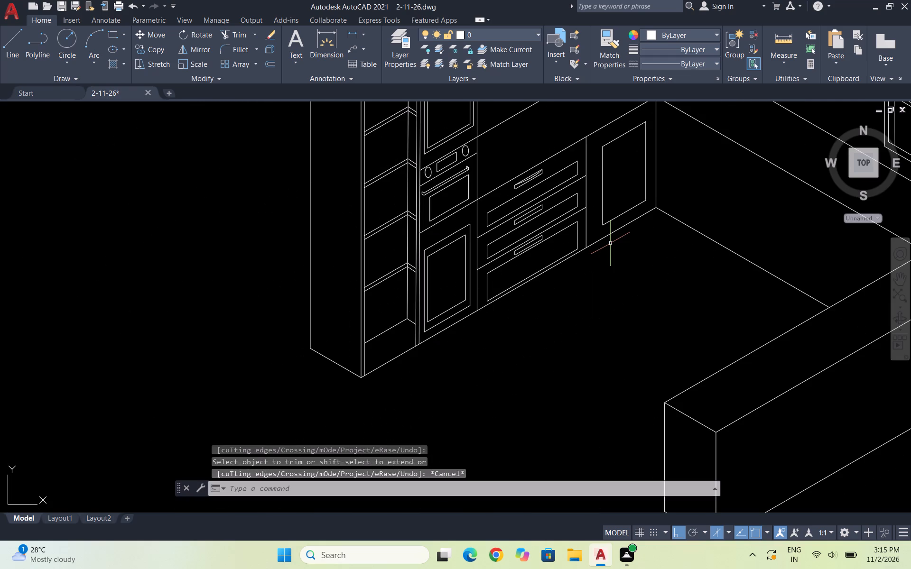
key("Escape")
key("Escape")
key("Escape")
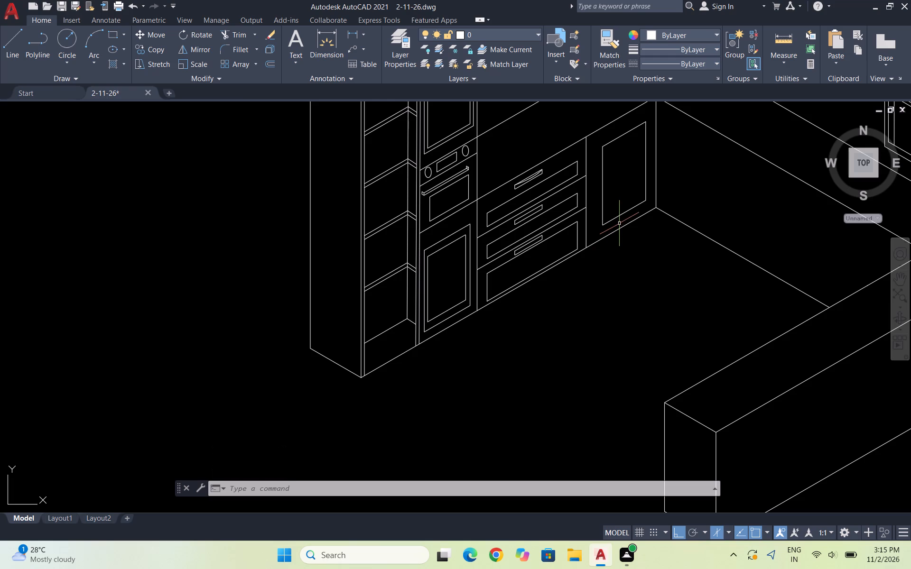
Copy the curve in the first drawer's handle from the handle's near upper corner to its near lower corner.
key("Escape")
key("Escape")
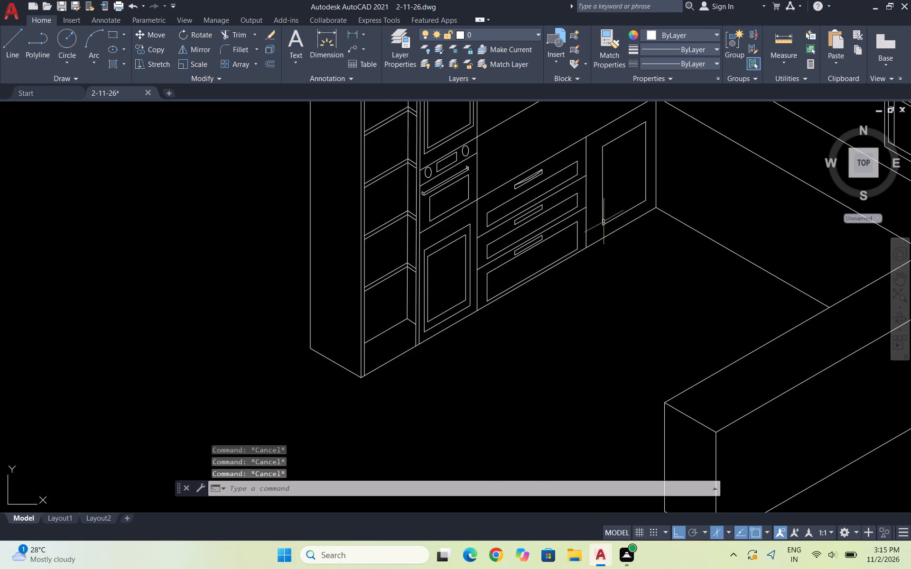
scroll(530, 159, "up", 3)
scroll(520, 236, "up", 1)
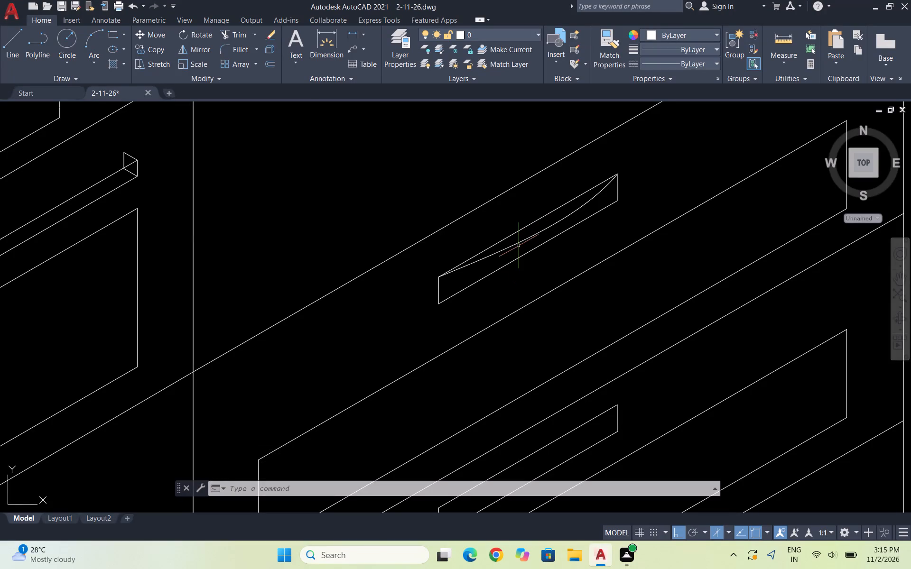
scroll(517, 245, "up", 1)
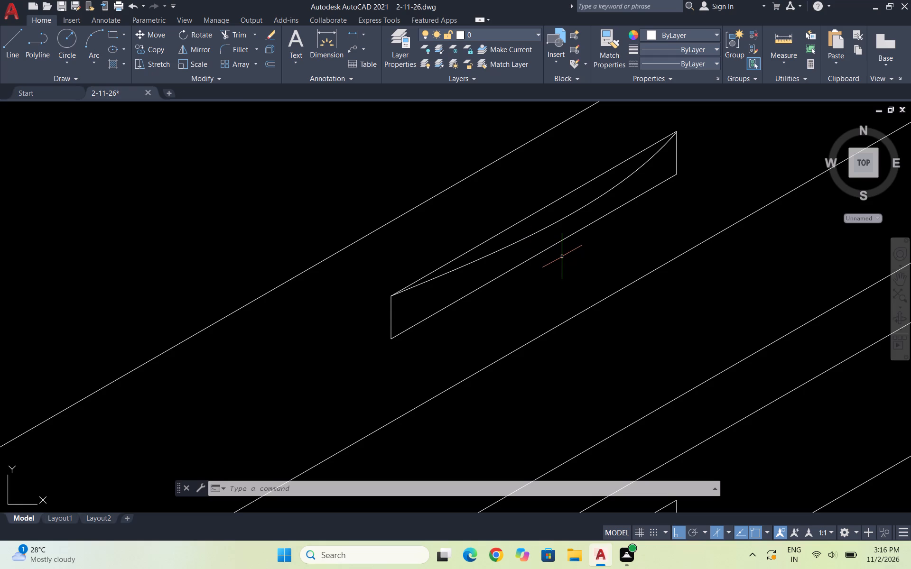
key("Escape")
scroll(574, 210, "up", 1)
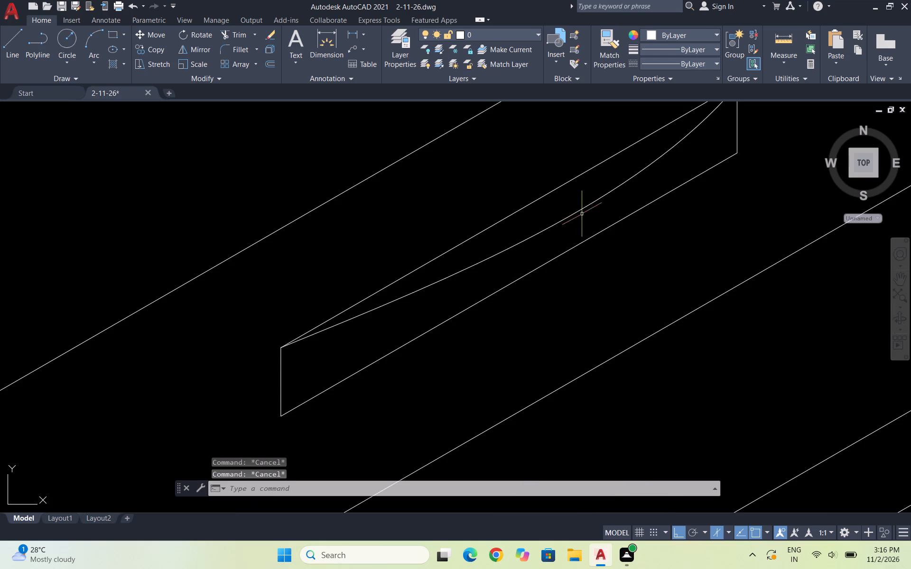
left_click(583, 215)
left_click(572, 200)
type("CO")
key("Return")
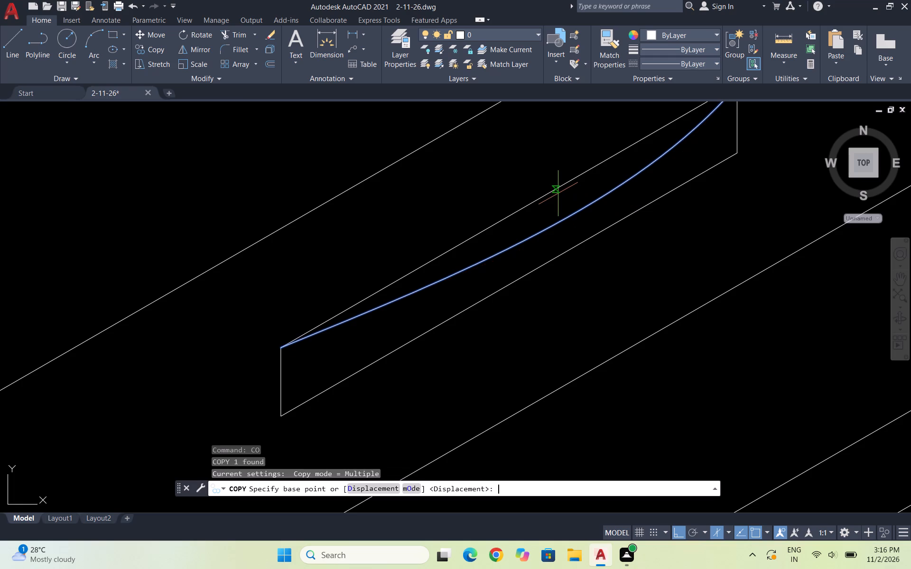
scroll(471, 192, "down", 2)
left_click(399, 252)
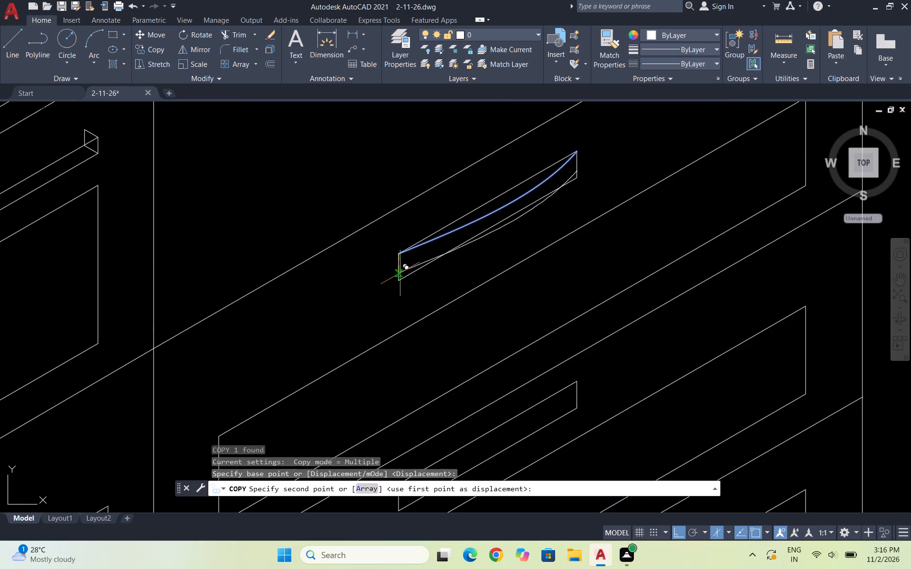
left_click(400, 282)
key("Escape")
key("Escape")
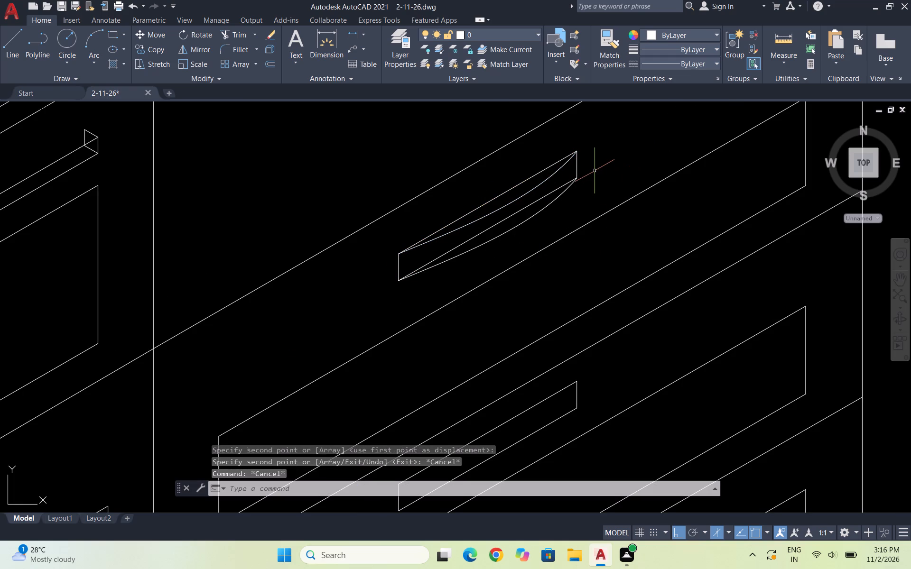
Trim away the straight upper and lower edges of the first drawer's handle, keeping the two curves and end lines.
type("TR")
key("Return")
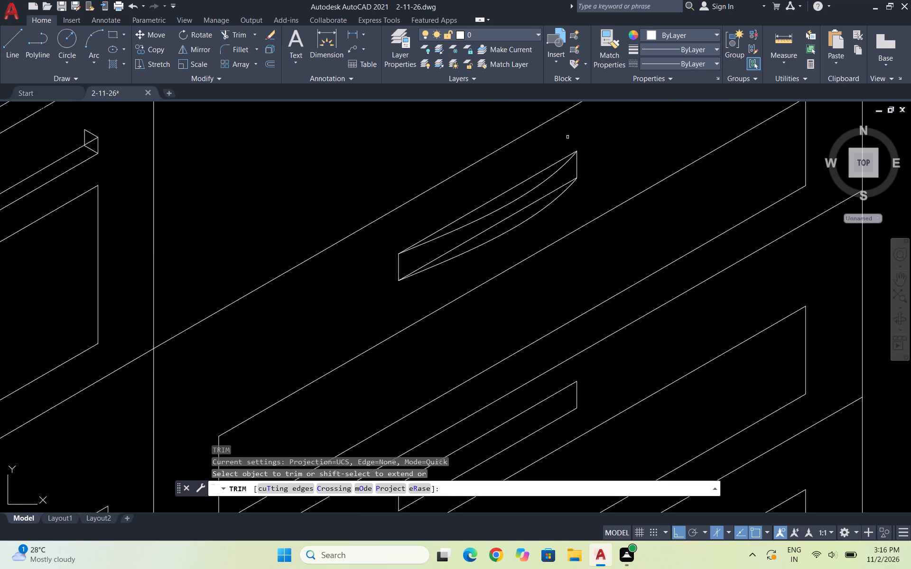
left_click(529, 176)
left_click(549, 193)
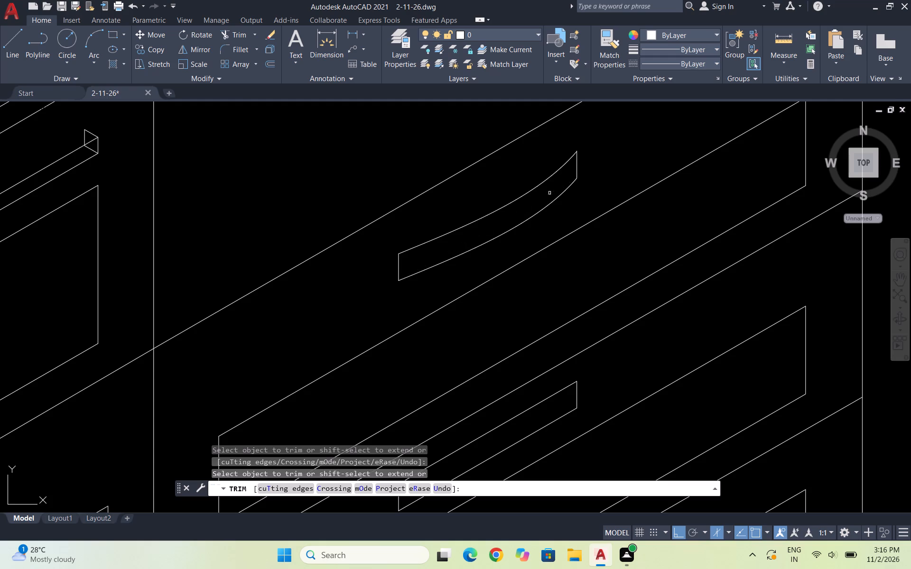
scroll(675, 116, "down", 1)
key("Escape")
key("Escape")
key("Escape")
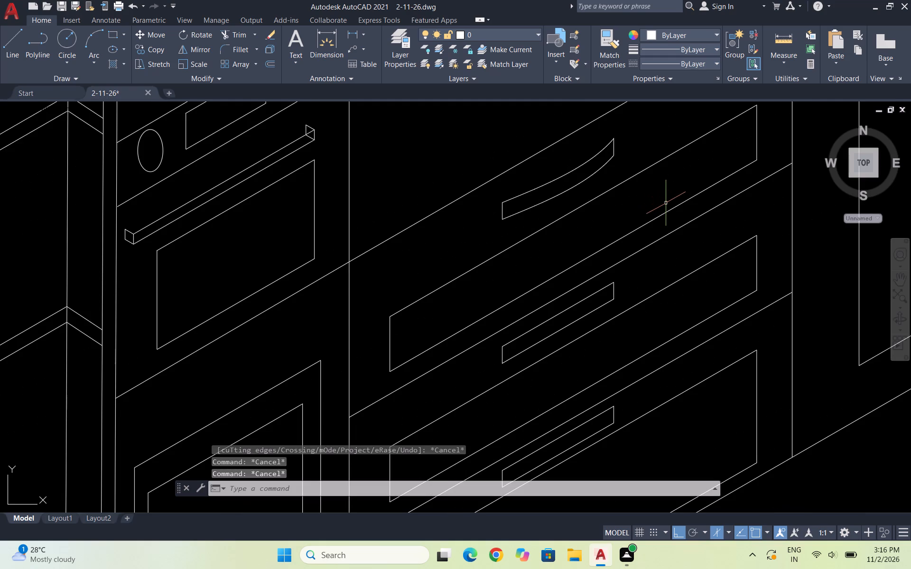
key("Escape")
key("Escape")
key("Escape")
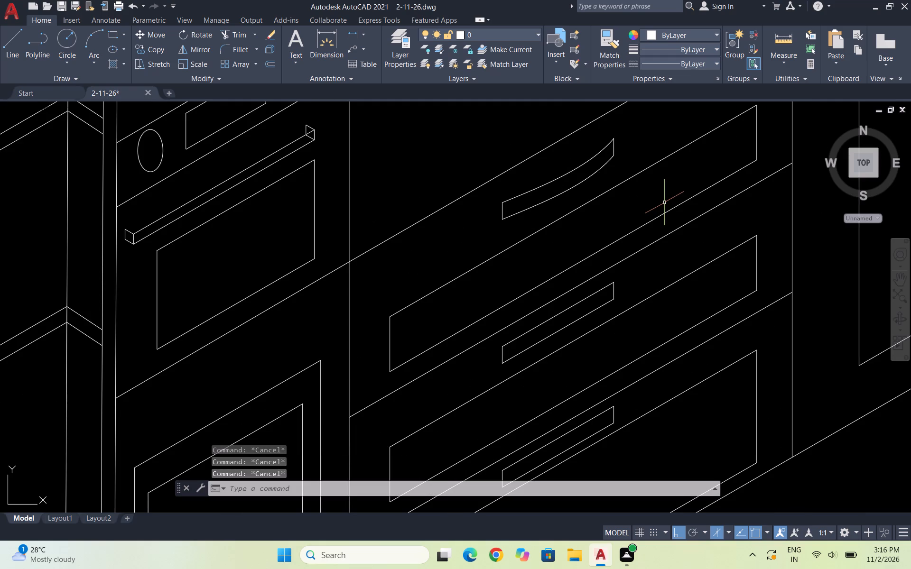
Draw a spline through both upper corners of the second drawer's handle, ending straight above the far corner, higher than the first handle.
type("SPL")
key("Return")
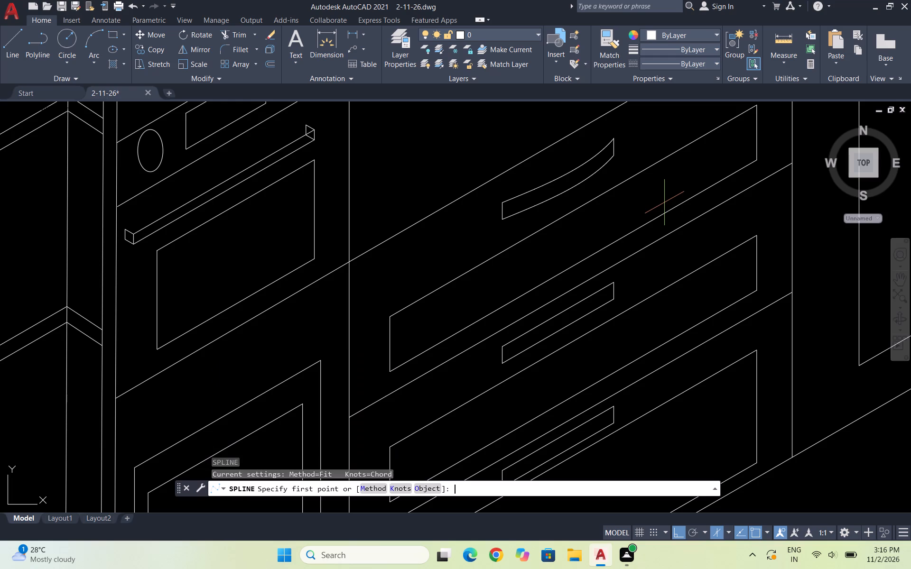
left_click(498, 347)
left_click(610, 284)
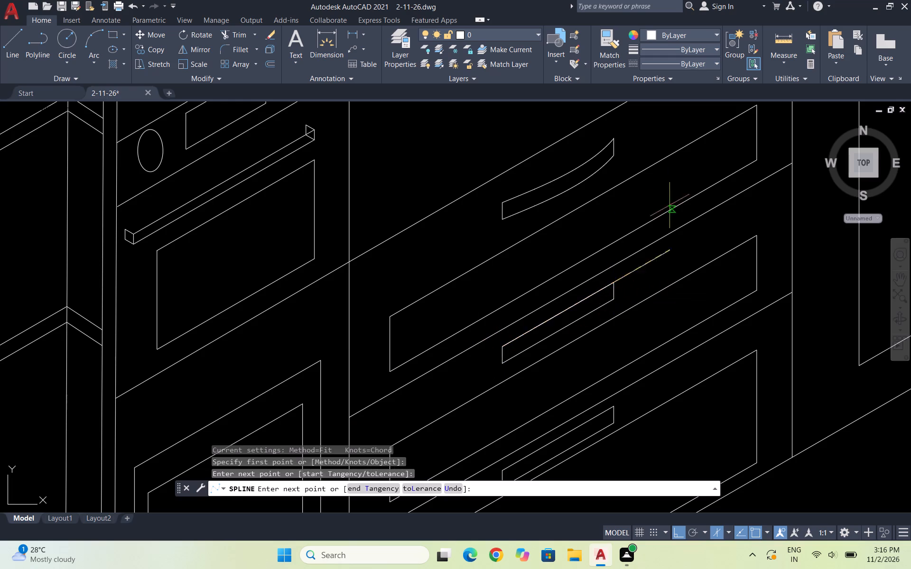
scroll(660, 179, "down", 2)
scroll(709, 133, "down", 1)
scroll(688, 137, "up", 2)
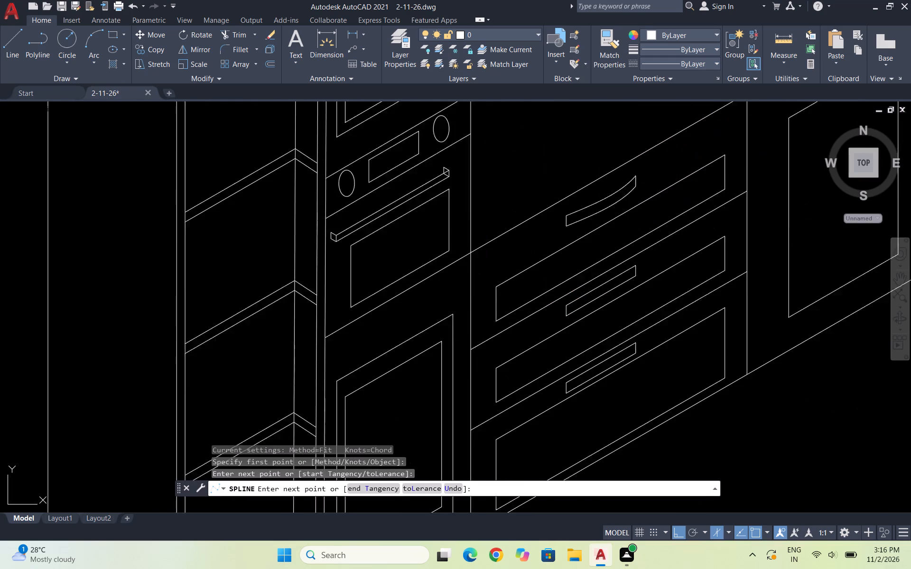
scroll(688, 137, "up", 1)
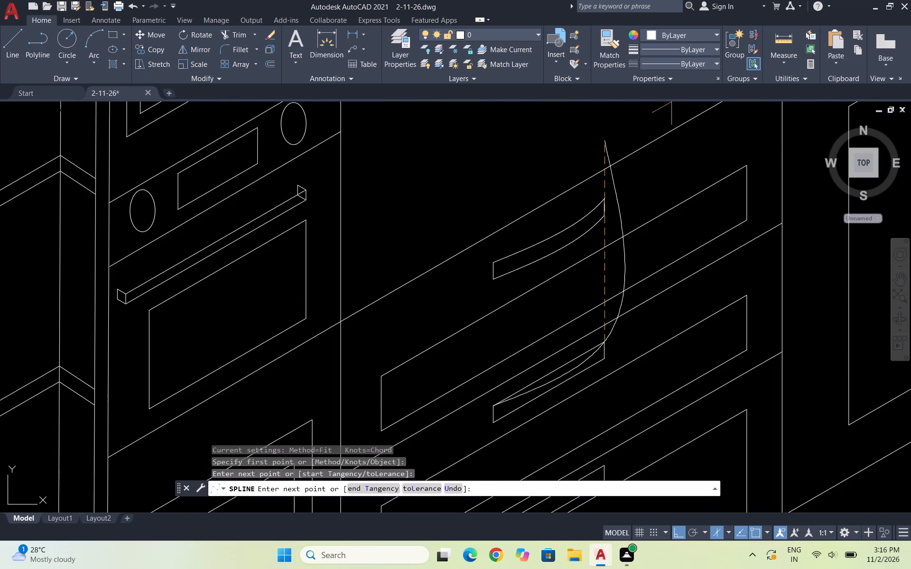
scroll(677, 124, "down", 2)
scroll(656, 120, "up", 1)
scroll(648, 102, "down", 2)
scroll(645, 112, "up", 3)
left_click(645, 111)
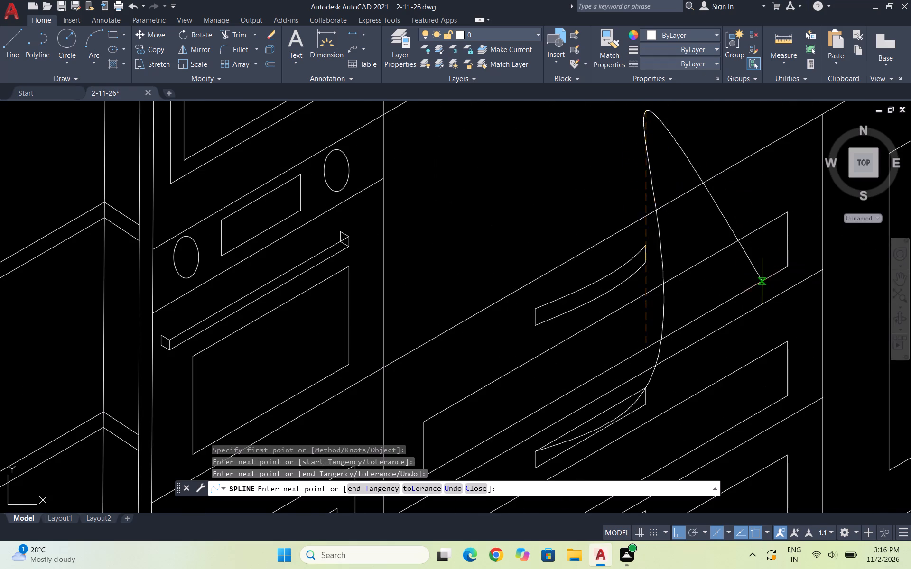
key("space")
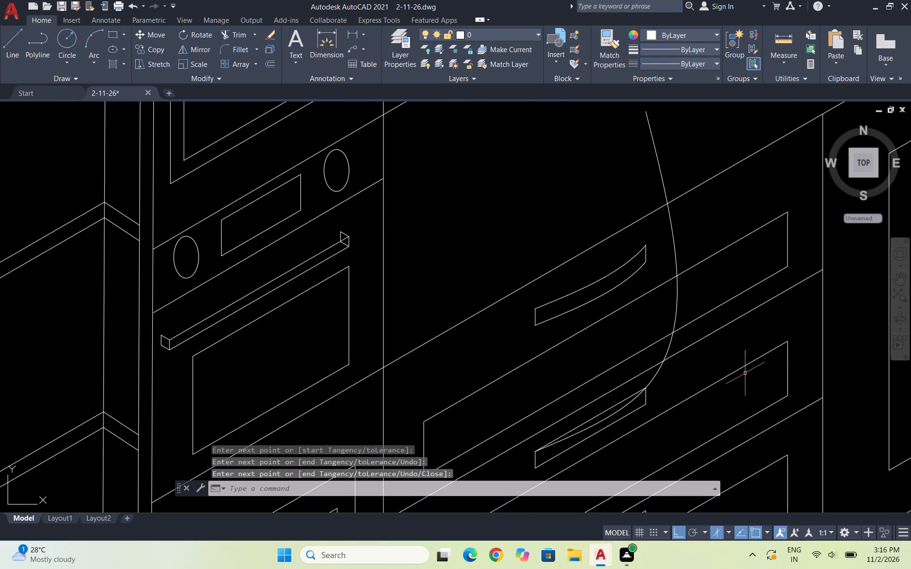
Trim away all spline portions extending above the second drawer's handle, keeping only the curve within the handle.
type("TR")
key("Return")
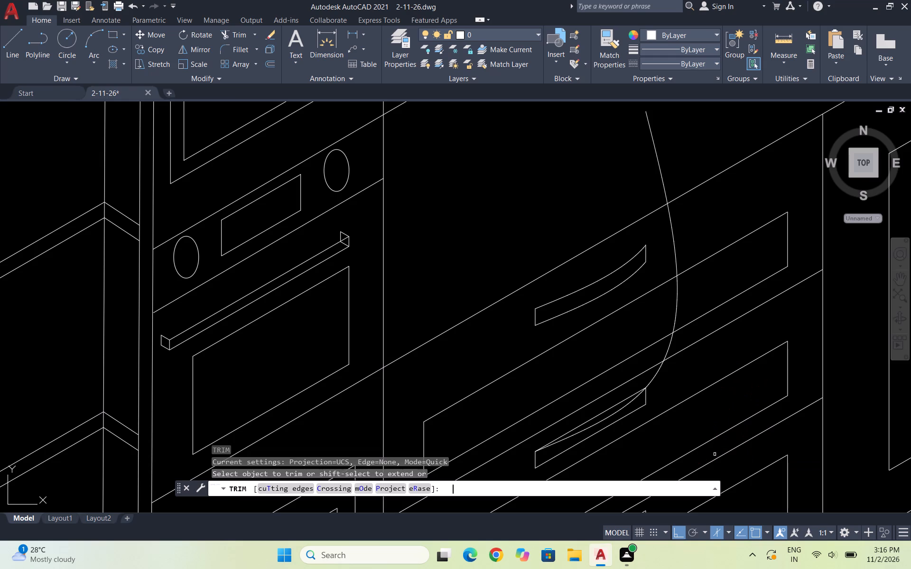
scroll(651, 381, "up", 2)
left_click_drag(648, 380, 684, 383)
left_click_drag(689, 282, 725, 278)
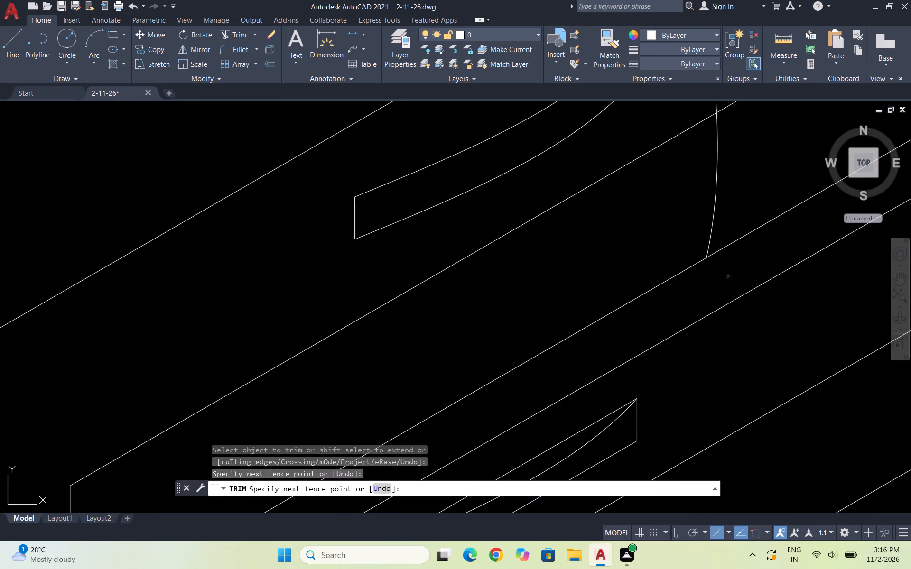
scroll(734, 274, "down", 1)
left_click(715, 240)
left_click_drag(745, 210, 716, 221)
scroll(707, 228, "down", 2)
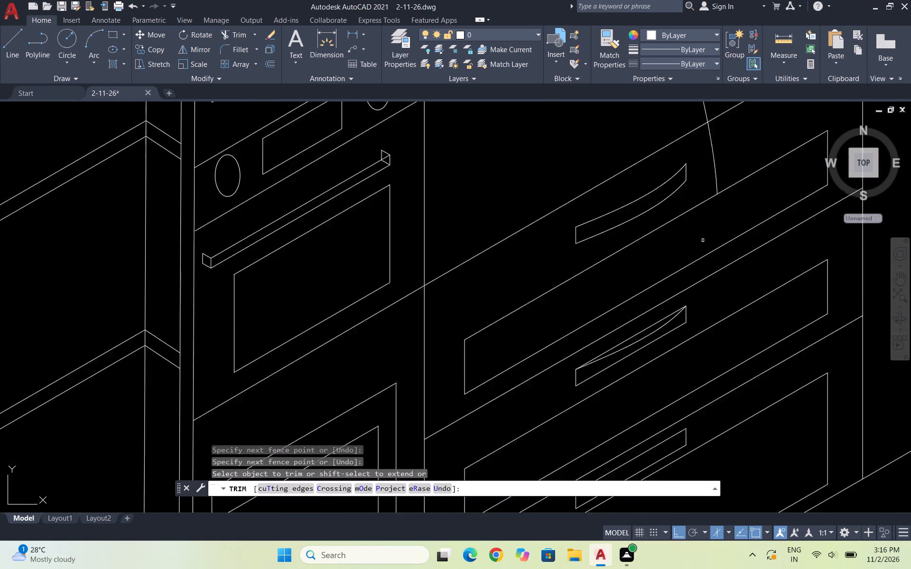
scroll(707, 184, "up", 3)
left_click_drag(695, 226, 805, 182)
scroll(800, 186, "down", 4)
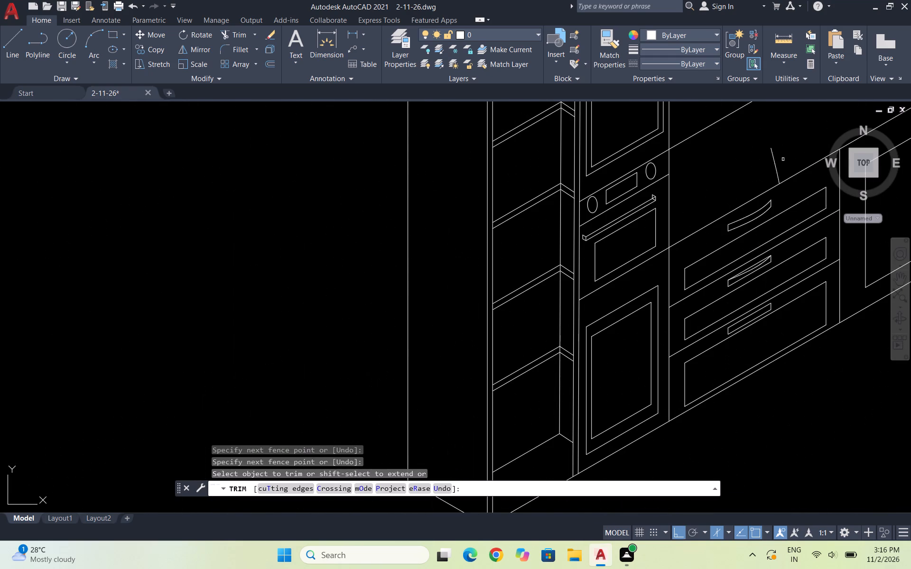
left_click_drag(783, 159, 778, 164)
left_click(766, 170)
left_click(781, 159)
key("Escape")
key("Escape")
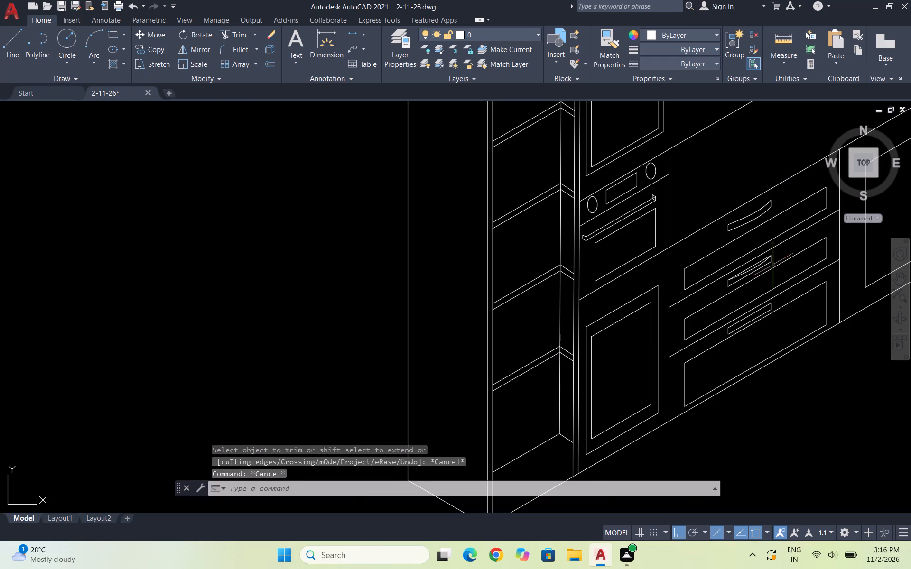
Trim away the straight upper edge of the second drawer's handle.
scroll(772, 269, "up", 4)
key("Escape")
key("Escape")
type("TR")
key("Return")
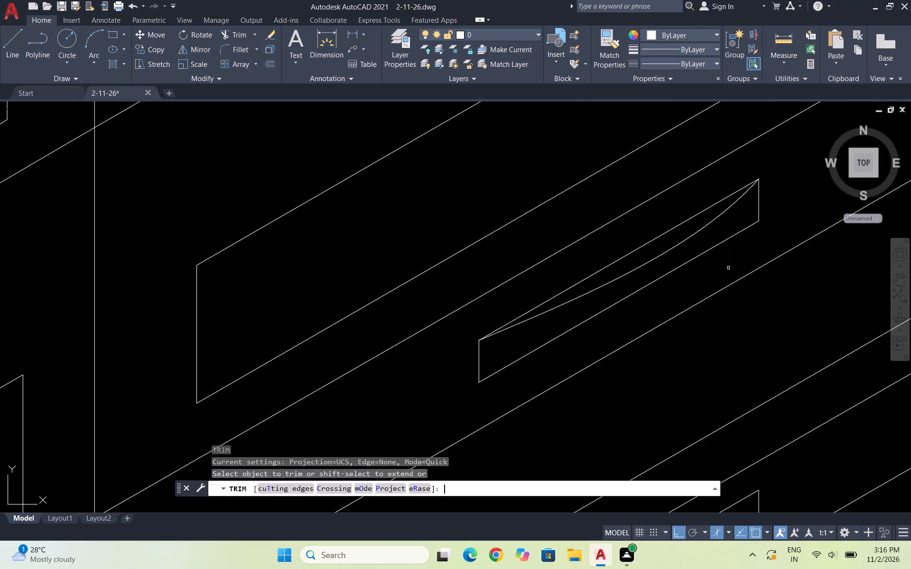
left_click(673, 228)
key("Escape")
key("Escape")
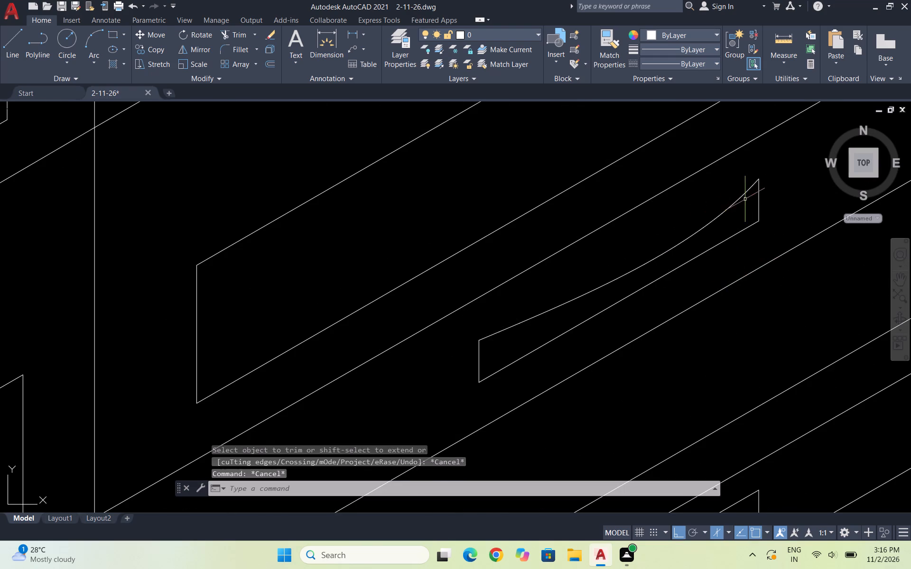
Copy the second handle's upper curve from its near upper corner to its near lower corner.
left_click(726, 206)
left_click(720, 208)
left_click(726, 212)
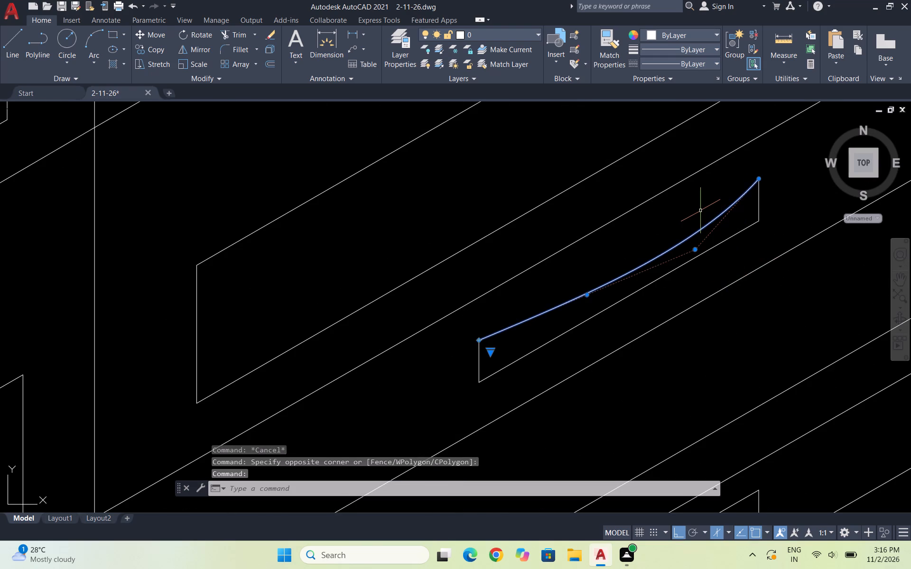
type("CP")
key("BackSpace")
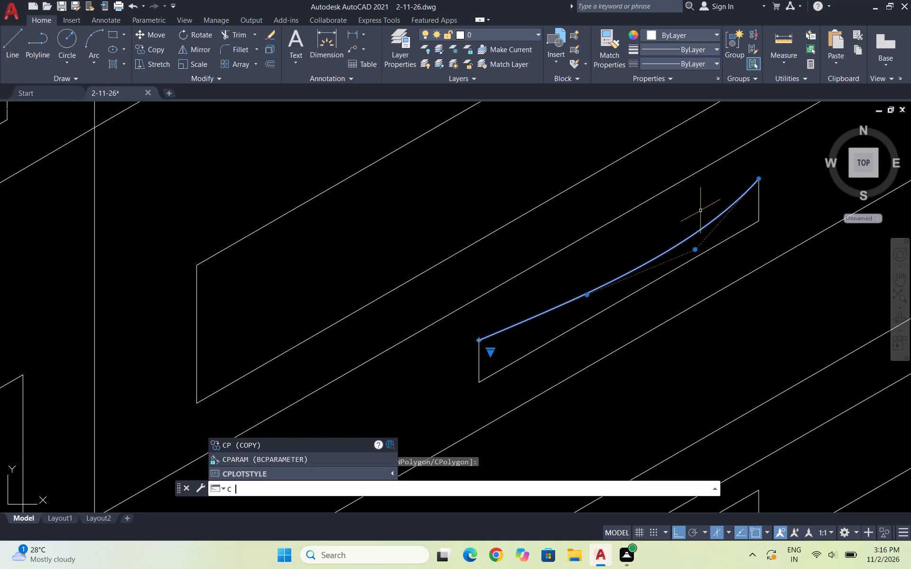
key("o")
key("Return")
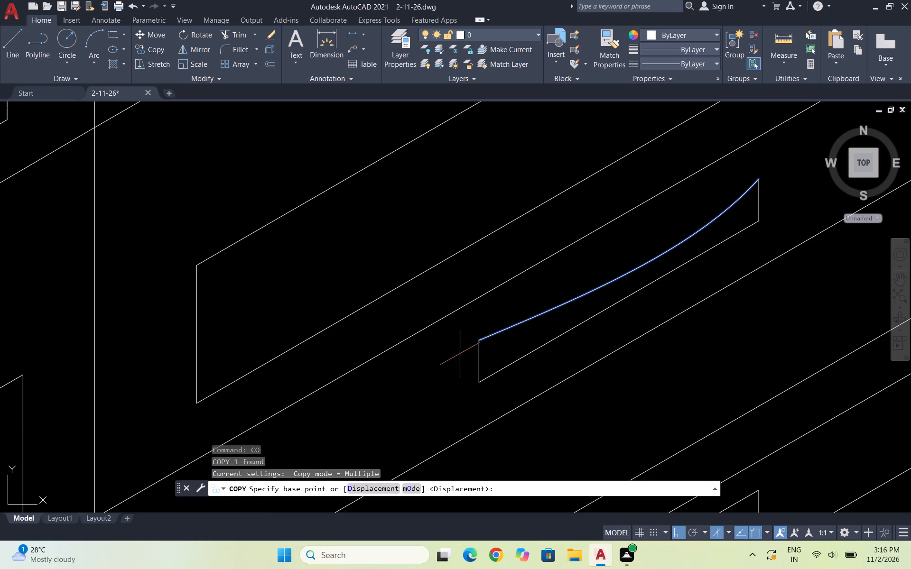
left_click(478, 343)
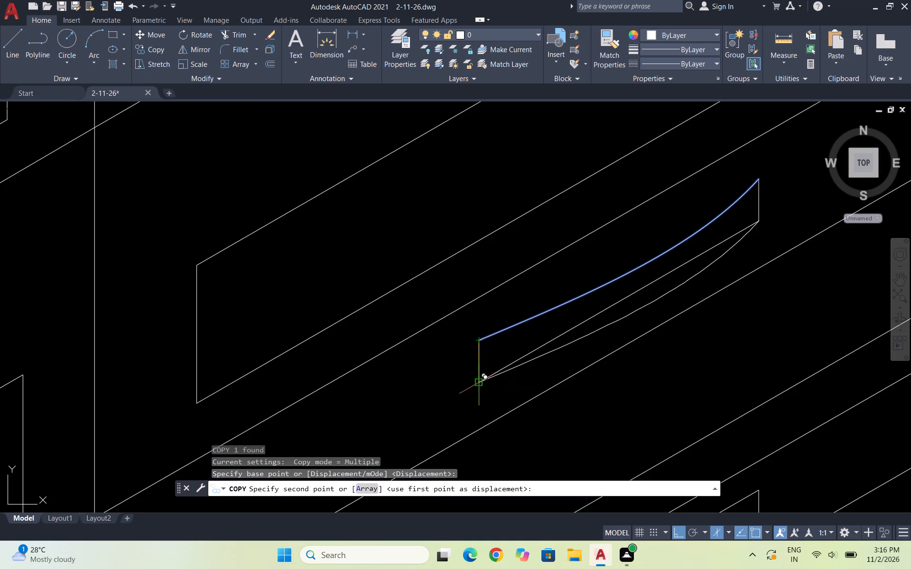
left_click(480, 384)
key("Escape")
key("Escape")
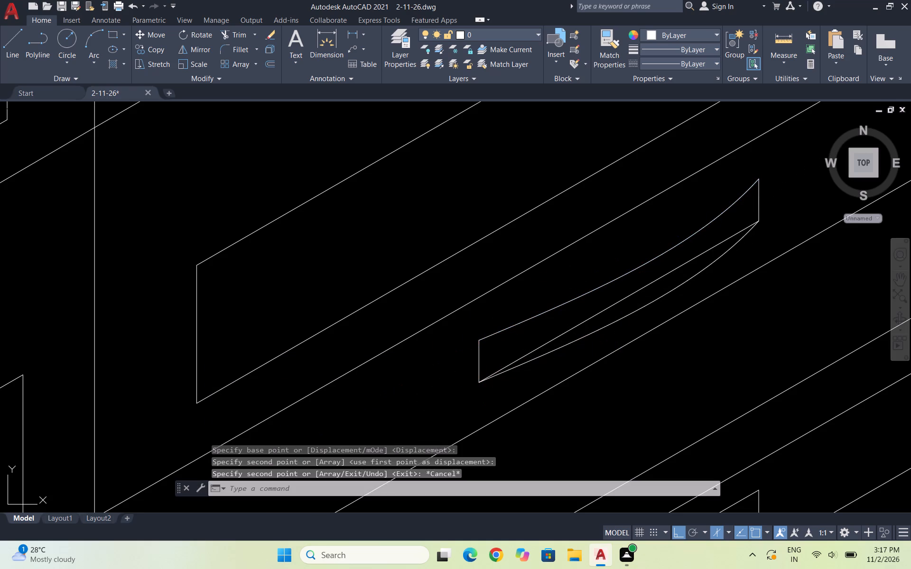
Trim away the straight lower edge of the second drawer's handle.
type("TR")
key("Return")
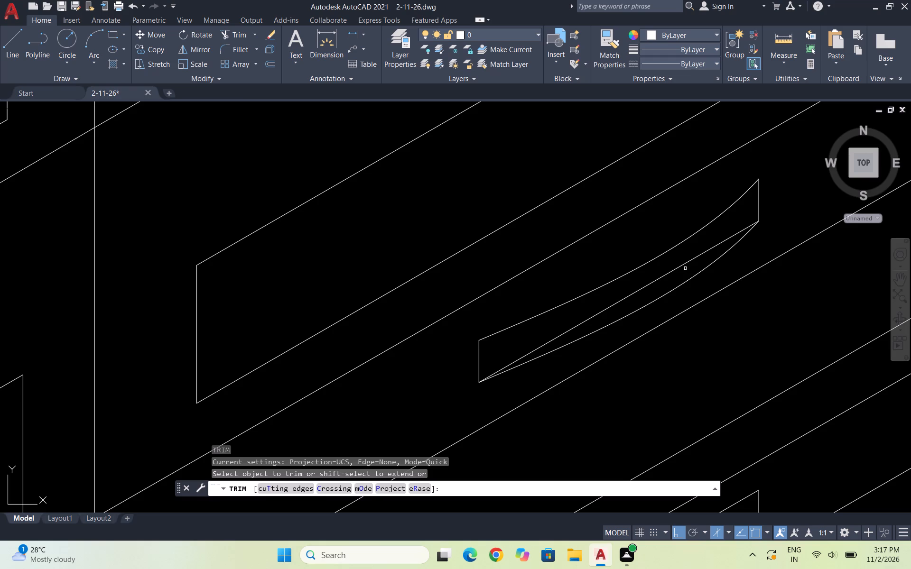
left_click(683, 263)
scroll(742, 220, "down", 4)
key("Escape")
key("Escape")
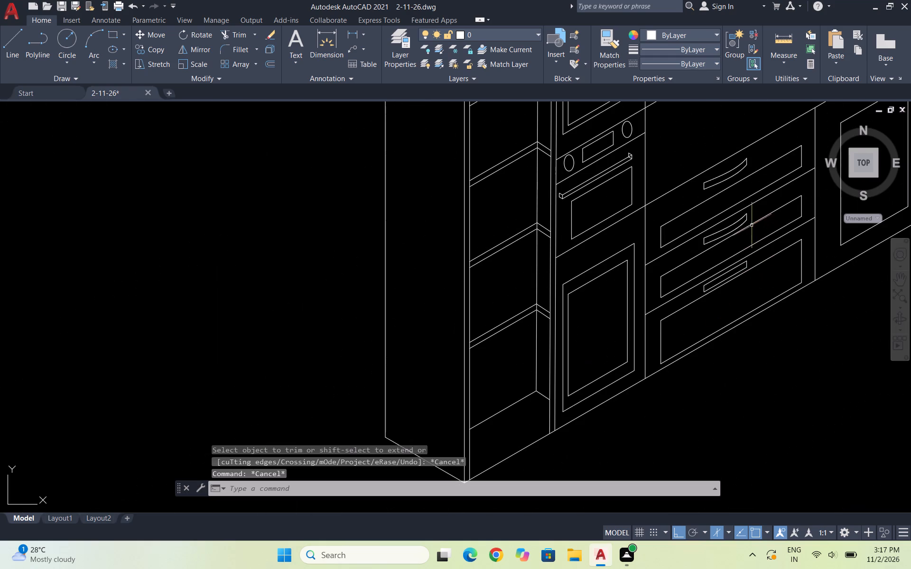
Copy the second drawer's curved handle outline from its near upper corner to the near upper corner of the bottom drawer's handle.
scroll(744, 215, "up", 5)
left_click(777, 267)
left_click(728, 202)
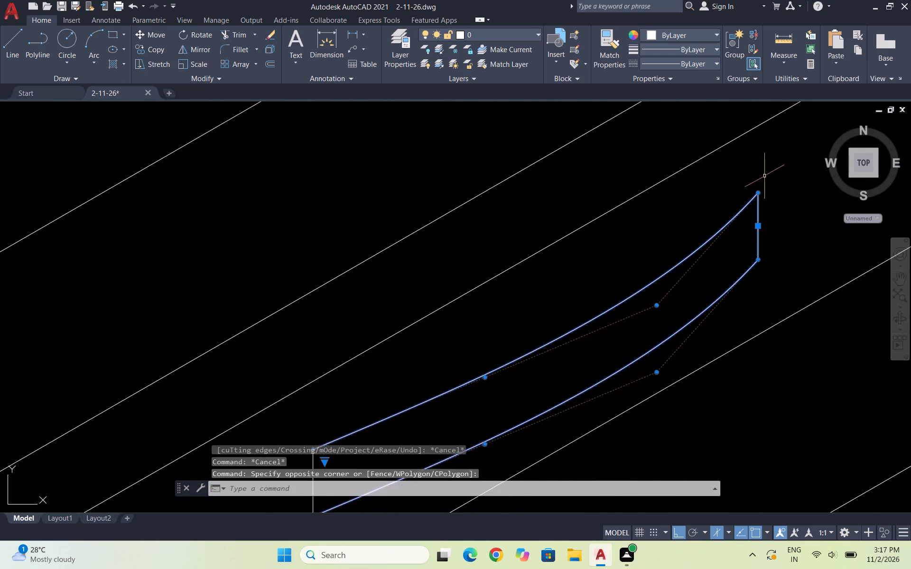
scroll(775, 171, "down", 2)
scroll(613, 294, "up", 3)
left_click(600, 291)
left_click(474, 292)
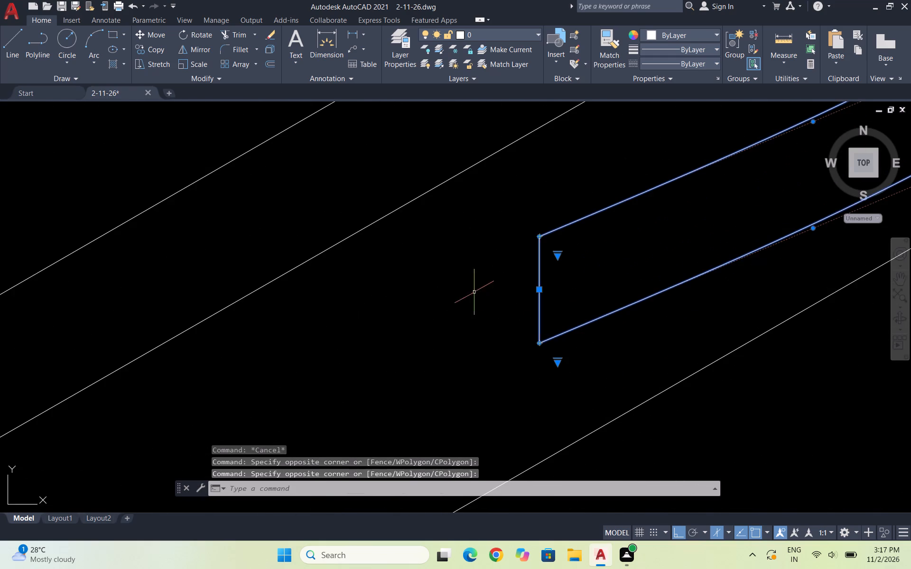
scroll(502, 284, "down", 3)
type("CO")
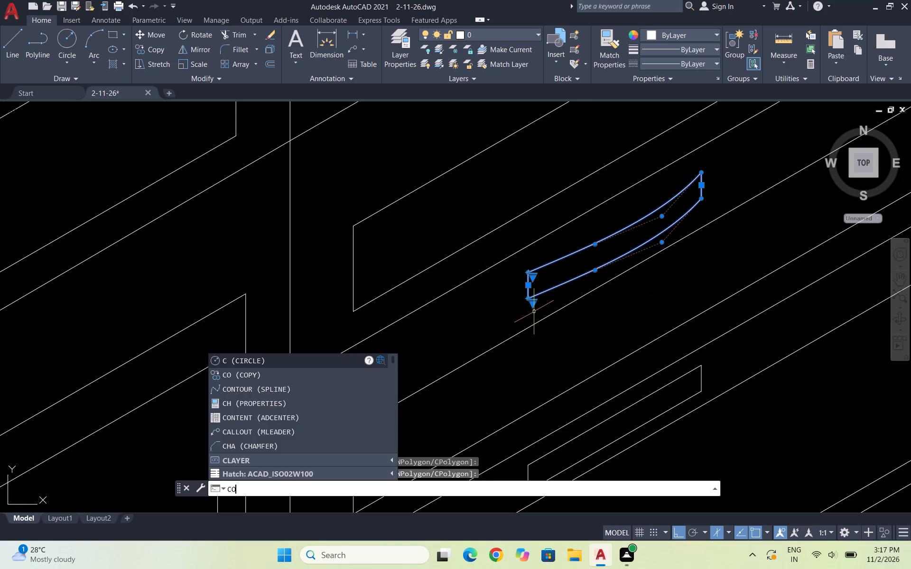
key("Return")
left_click(529, 267)
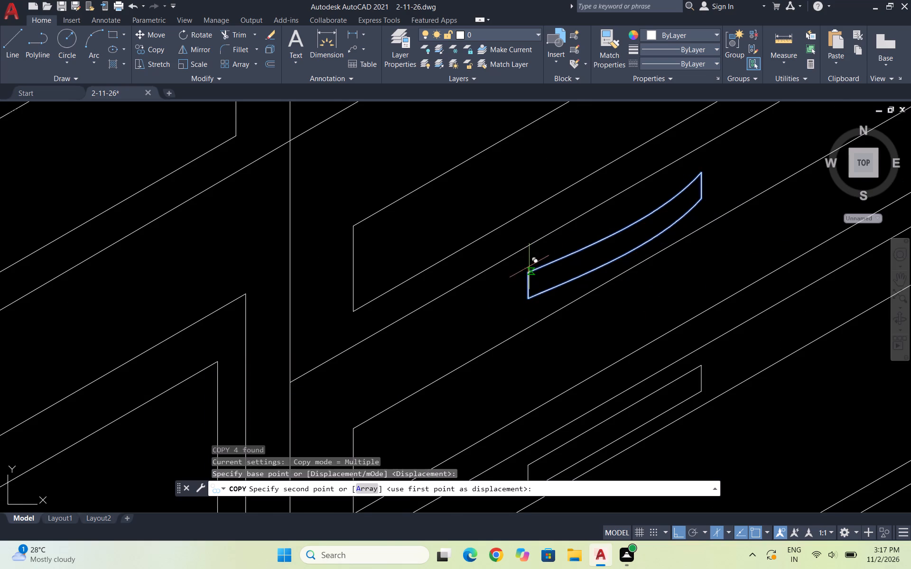
scroll(554, 247, "down", 3)
scroll(549, 308, "up", 4)
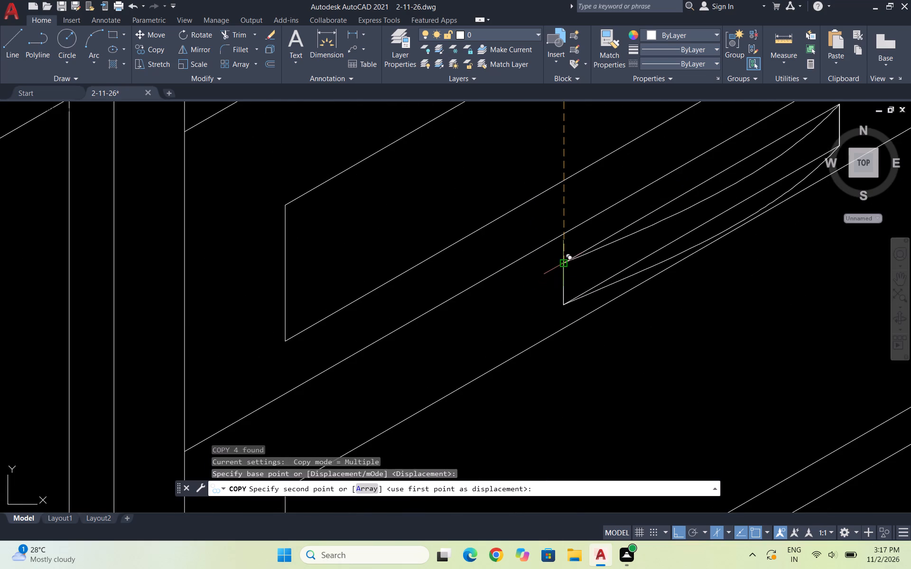
left_click(560, 265)
scroll(557, 264, "down", 3)
key("Escape")
Trim away the straight upper and lower edges of the bottom drawer's handle, keeping the two curves.
scroll(650, 247, "up", 2)
key("Escape")
type("TR")
key("Return")
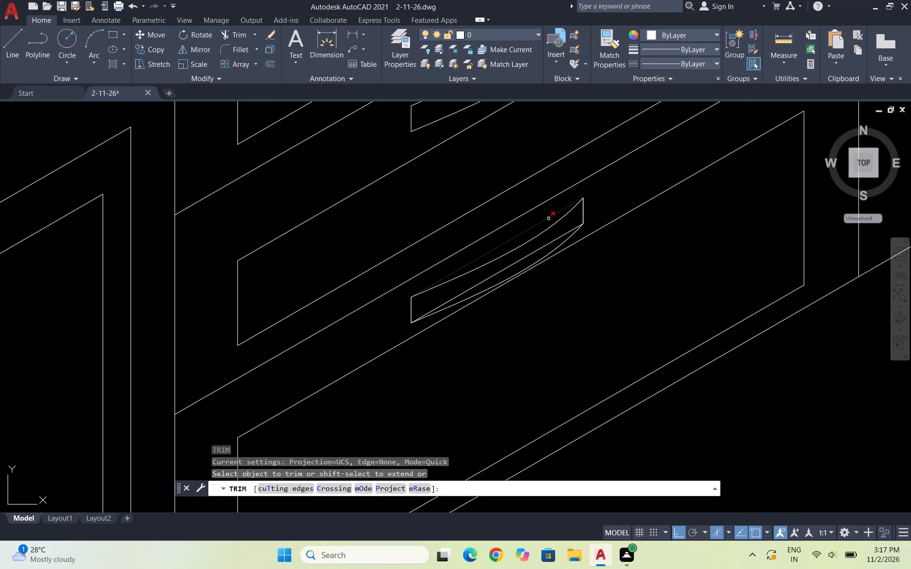
left_click(548, 219)
left_click(551, 243)
key("Escape")
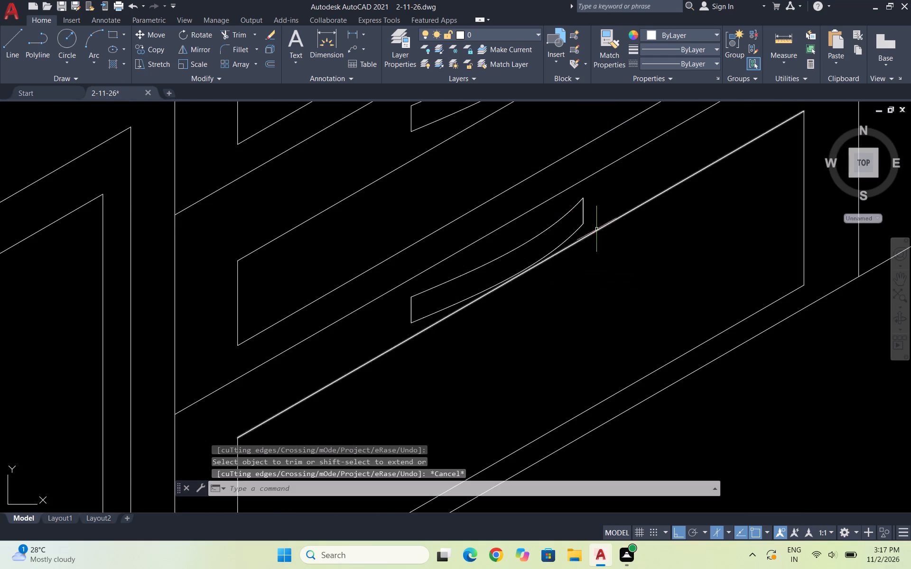
Move the bottom drawer's complete curved handle slightly upward, away from the upper edge of the drawer's inner panel.
scroll(604, 205, "up", 3)
left_click_drag(520, 298, 508, 282)
left_click(458, 203)
scroll(569, 170, "down", 2)
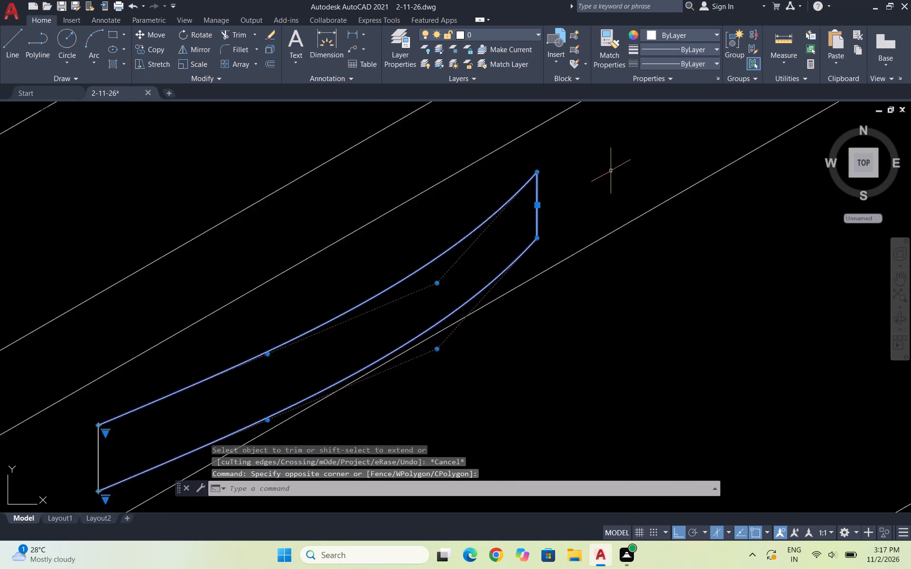
scroll(290, 346, "up", 1)
left_click_drag(339, 353, 328, 354)
left_click(257, 368)
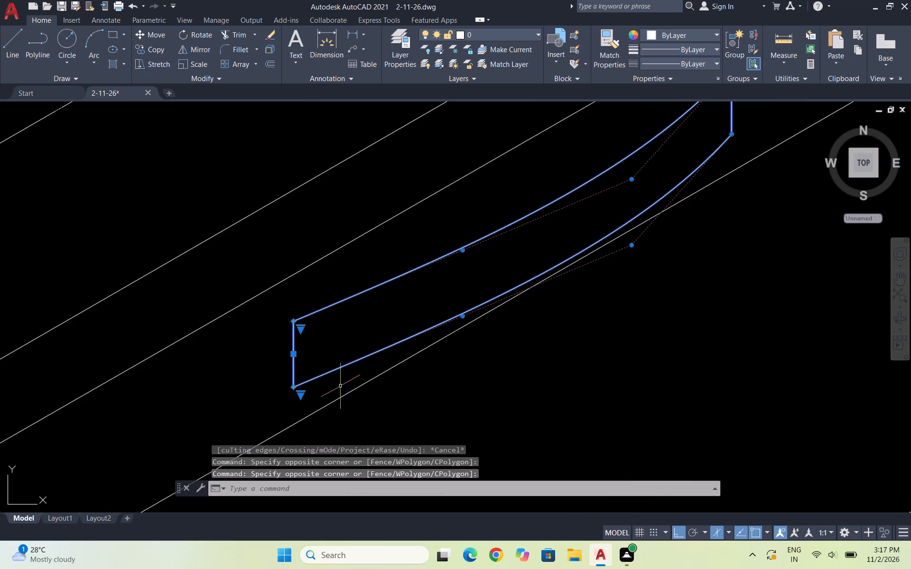
key("m")
key("Return")
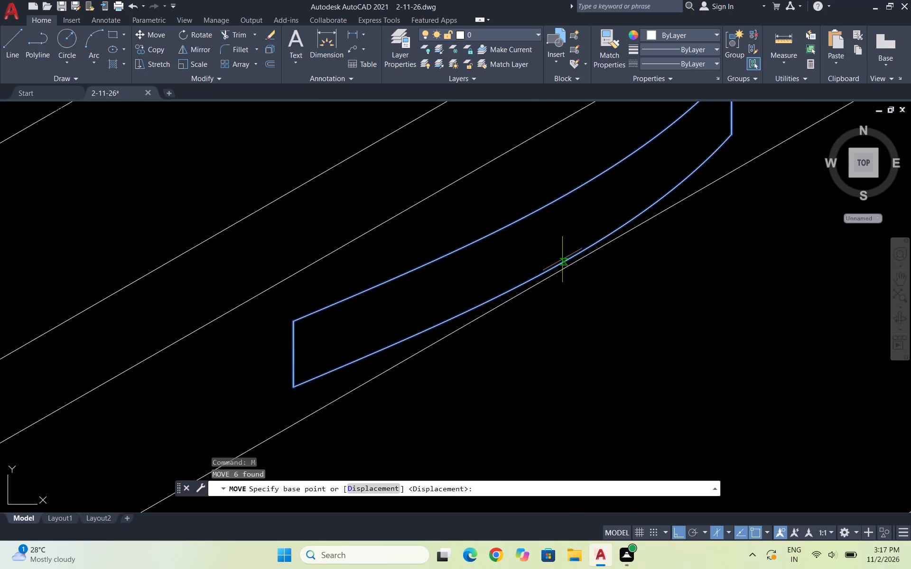
left_click(562, 259)
left_click(558, 241)
scroll(560, 253, "down", 3)
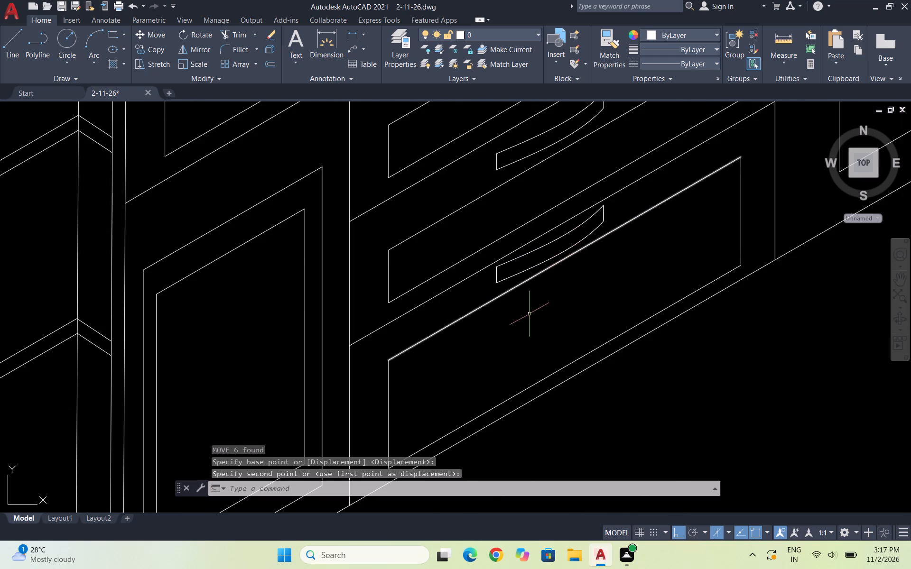
scroll(531, 314, "down", 3)
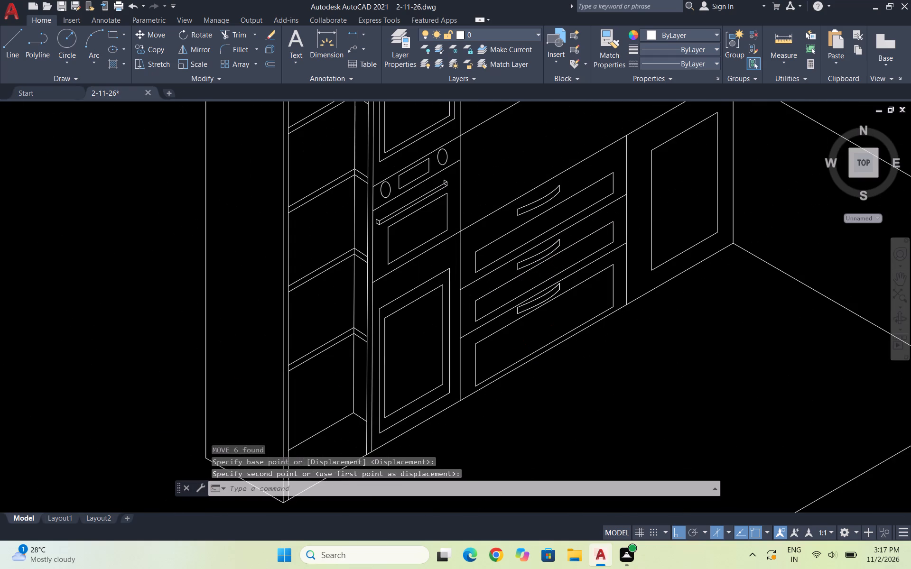
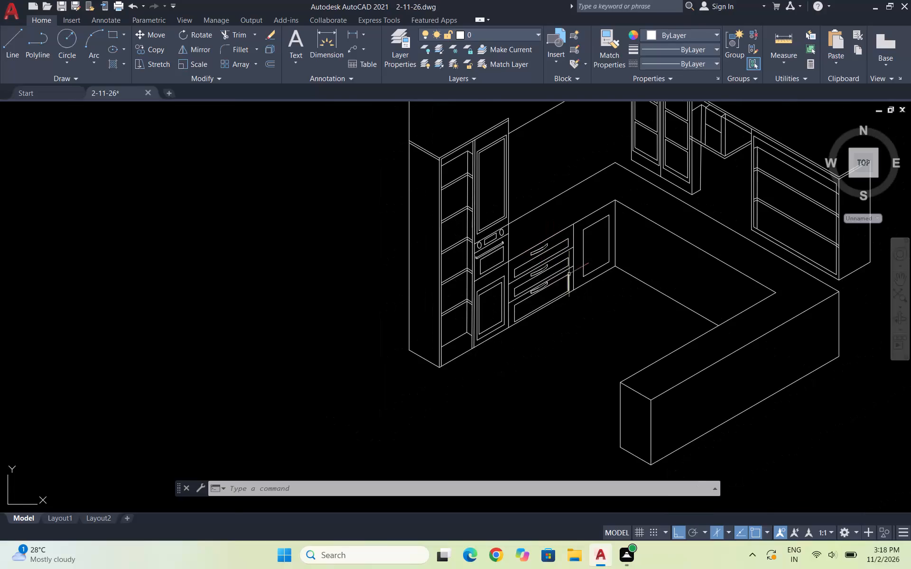
Draw a short vertical line for a door handle between the drawers and the corner cabinet's inset door panel.
scroll(569, 275, "up", 2)
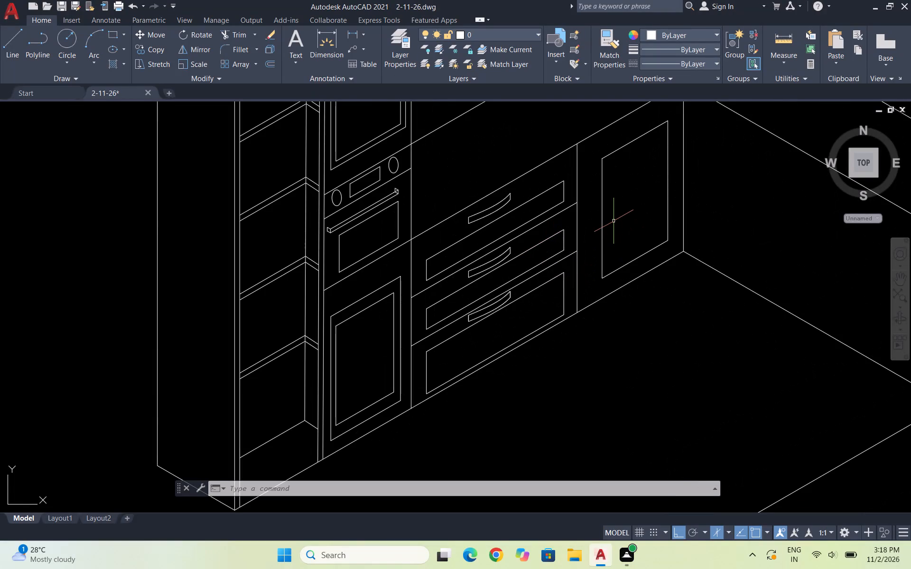
key("l")
key("Return")
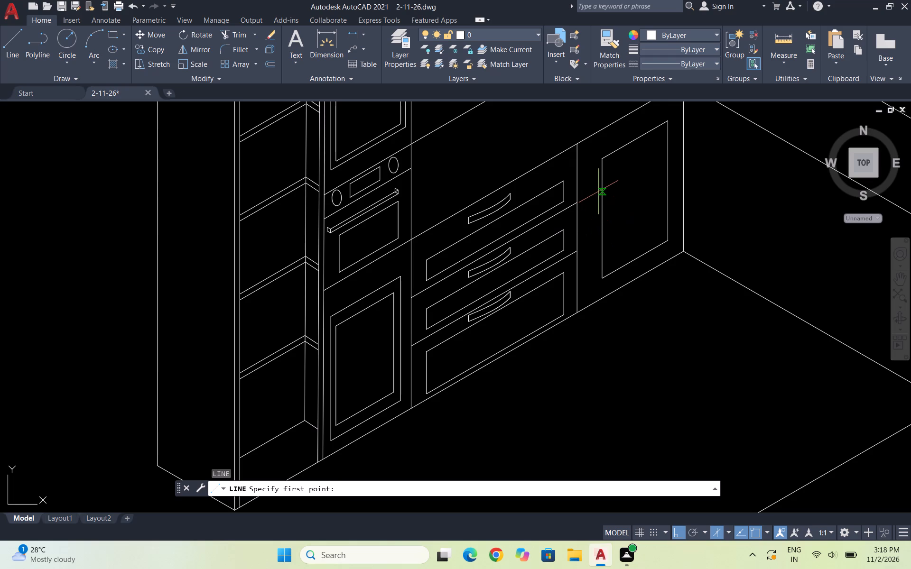
key("Escape")
key("l")
key("Return")
scroll(594, 164, "up", 3)
left_click(586, 138)
scroll(585, 167, "down", 3)
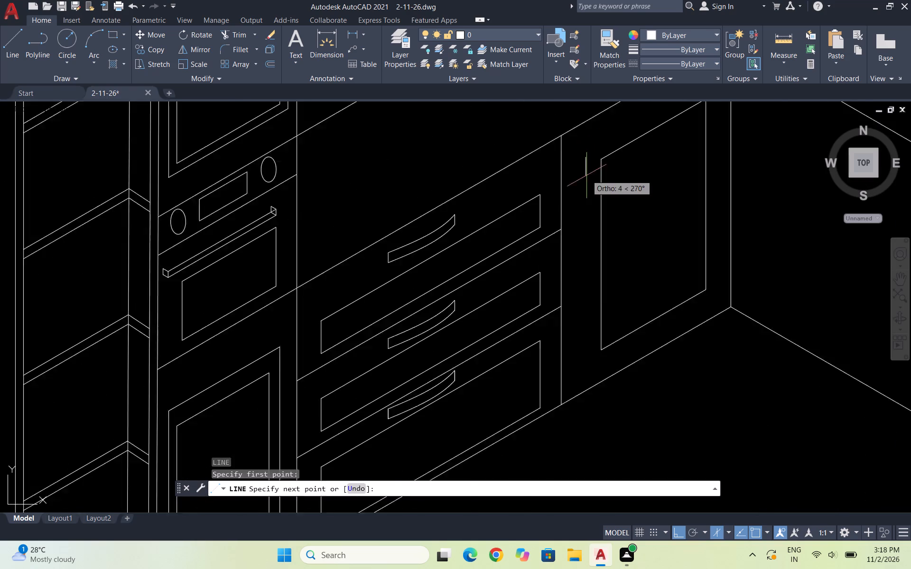
scroll(586, 192, "up", 2)
left_click(583, 222)
key("Escape")
Copy the vertical handle line about 3 units along the 210° isometric direction, toward the drawers.
left_click(596, 184)
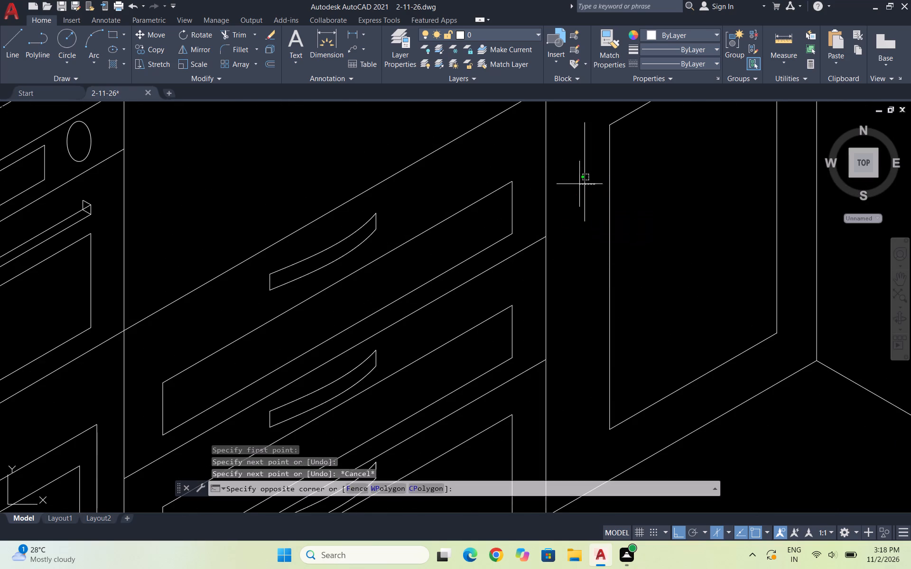
left_click(579, 184)
type("CO")
key("Return")
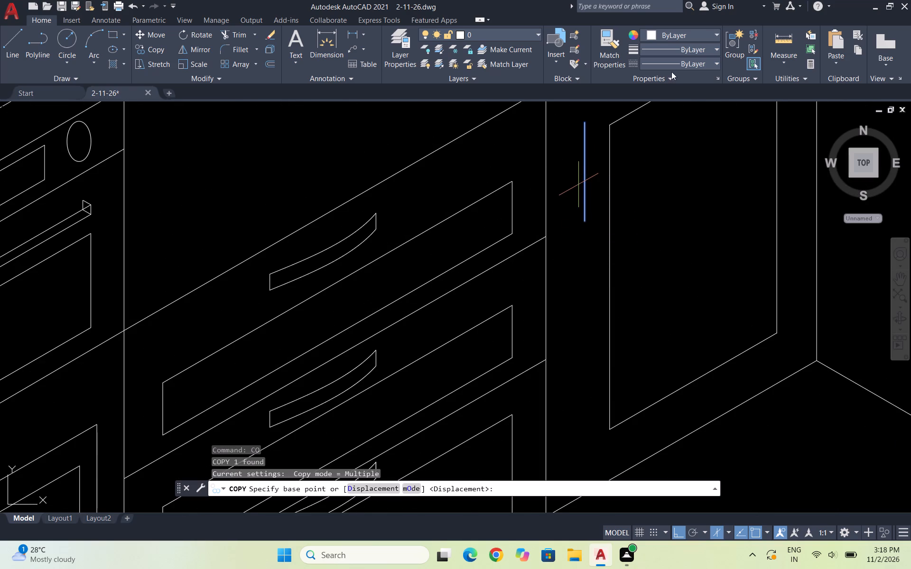
left_click(585, 124)
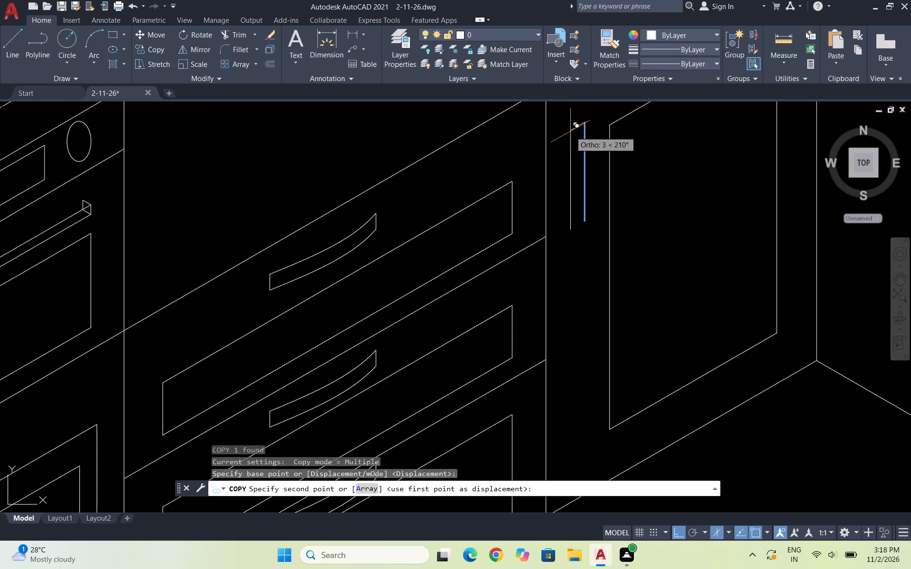
left_click(570, 131)
key("Escape")
key("Escape")
Draw an isometric line joining the upper ends of the two vertical handle lines.
key("l")
key("Return")
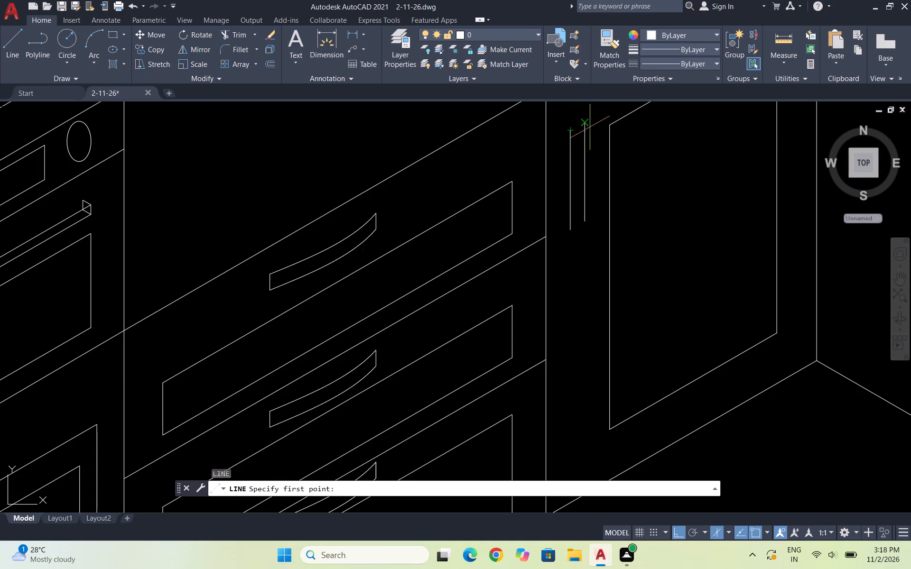
left_click(569, 128)
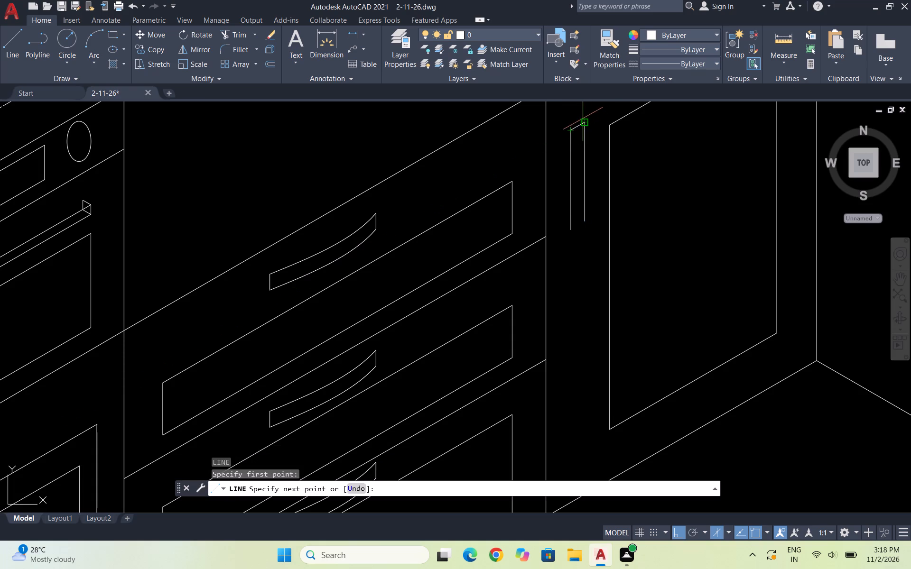
left_click(587, 121)
key("Escape")
Copy the handle's slanted top edge down to the lower ends of the two vertical lines.
scroll(570, 122, "up", 4)
left_click_drag(619, 168, 599, 149)
left_click(591, 141)
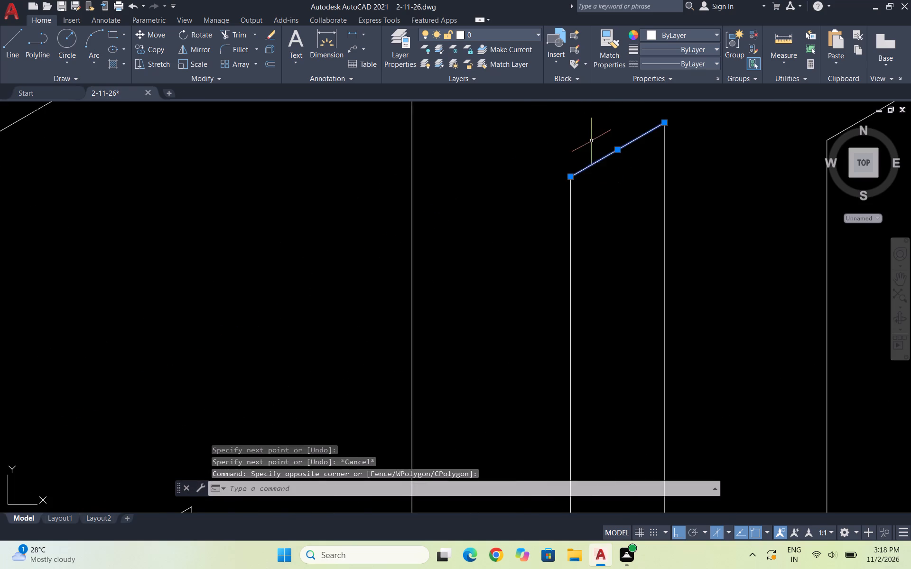
scroll(574, 157, "down", 3)
type("CO")
key("Return")
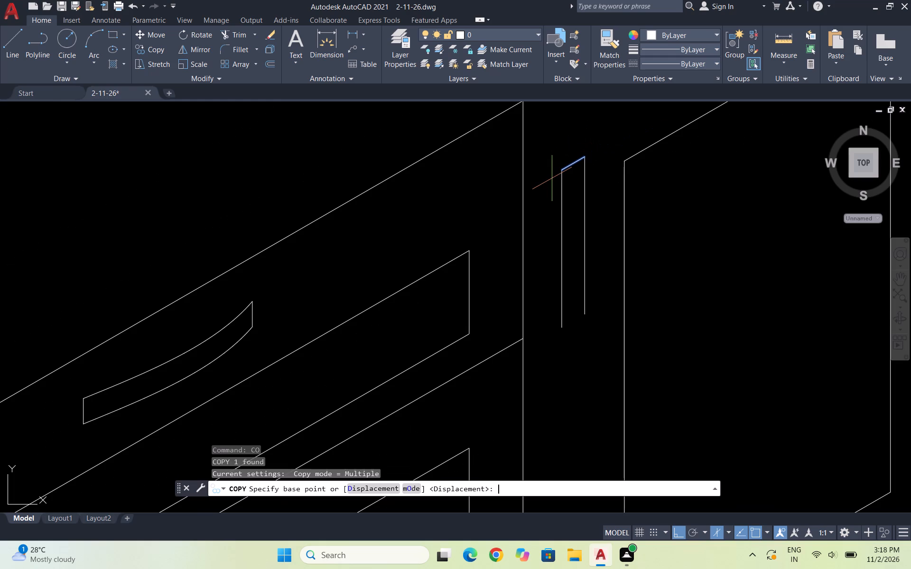
left_click(562, 166)
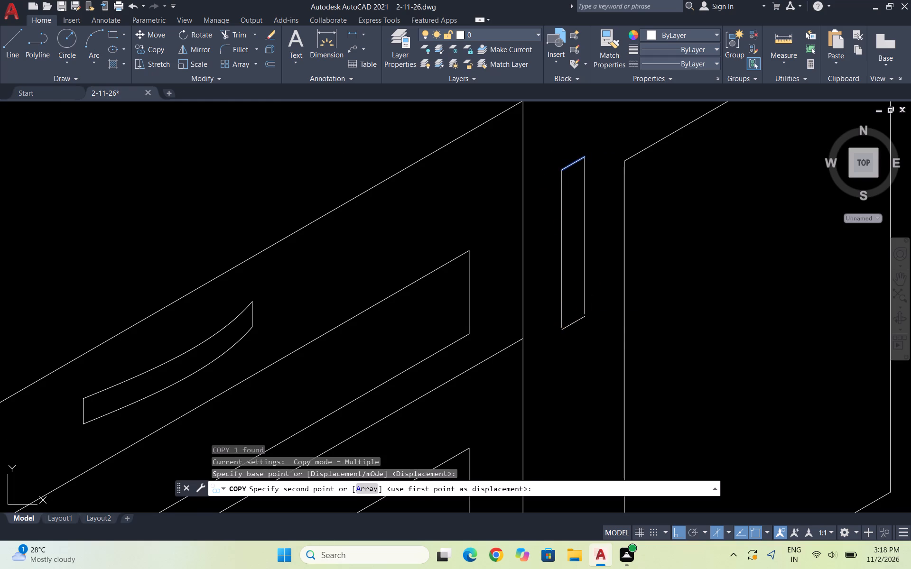
left_click(562, 325)
key("Escape")
Move the copied bottom edge up so its endpoint meets the lower end of the vertical line nearest the drawers.
scroll(584, 323, "up", 4)
left_click_drag(580, 323, 573, 312)
left_click(556, 292)
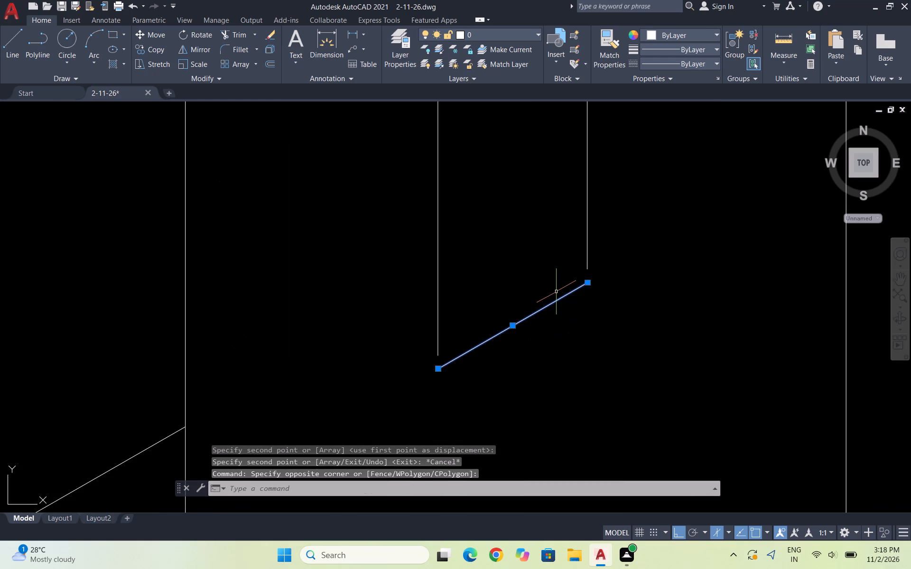
key("m")
key("Return")
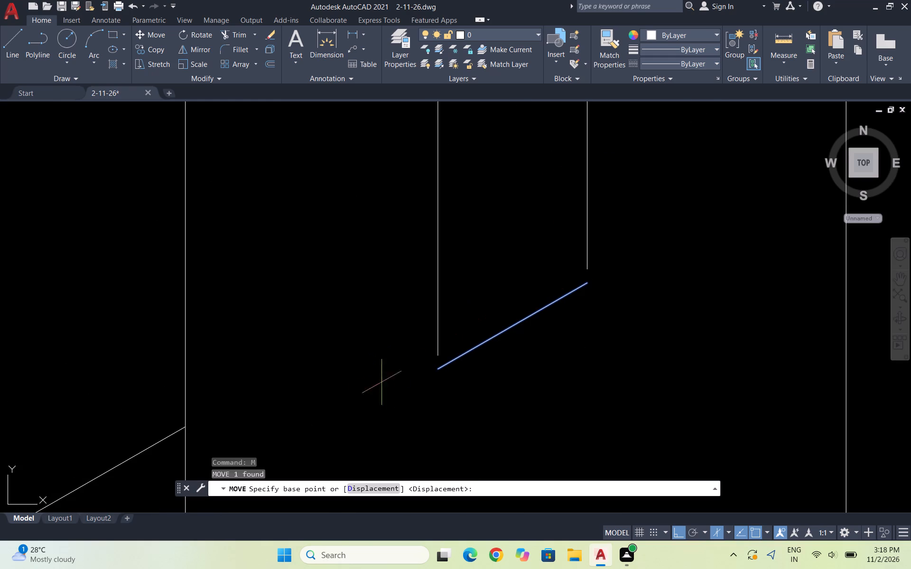
scroll(421, 374, "up", 2)
left_click(458, 363)
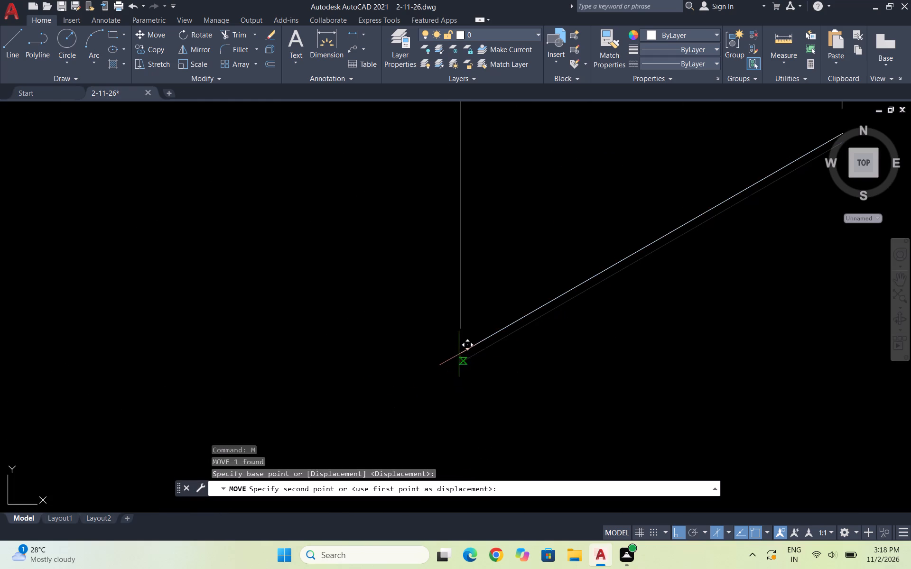
left_click(460, 329)
scroll(416, 345, "down", 4)
scroll(507, 351, "down", 2)
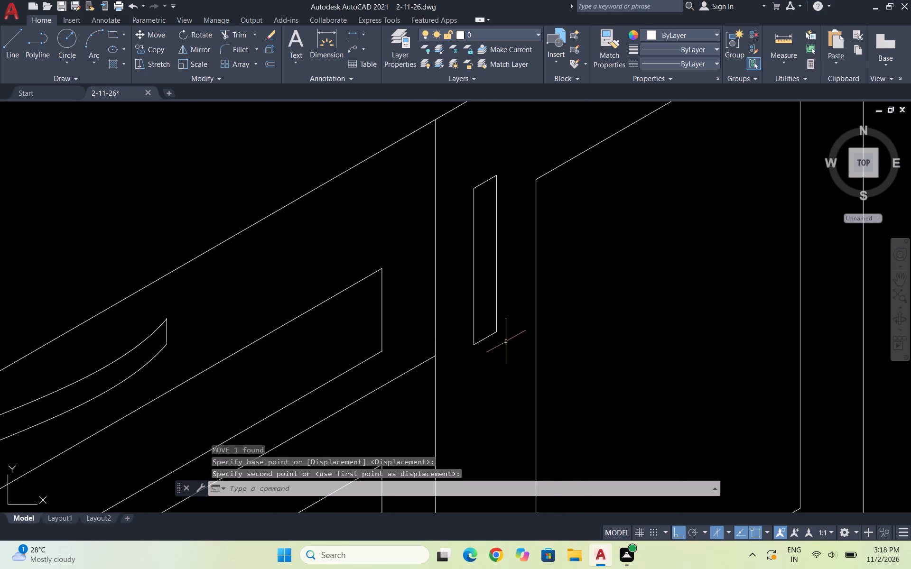
key("Escape")
key("Escape")
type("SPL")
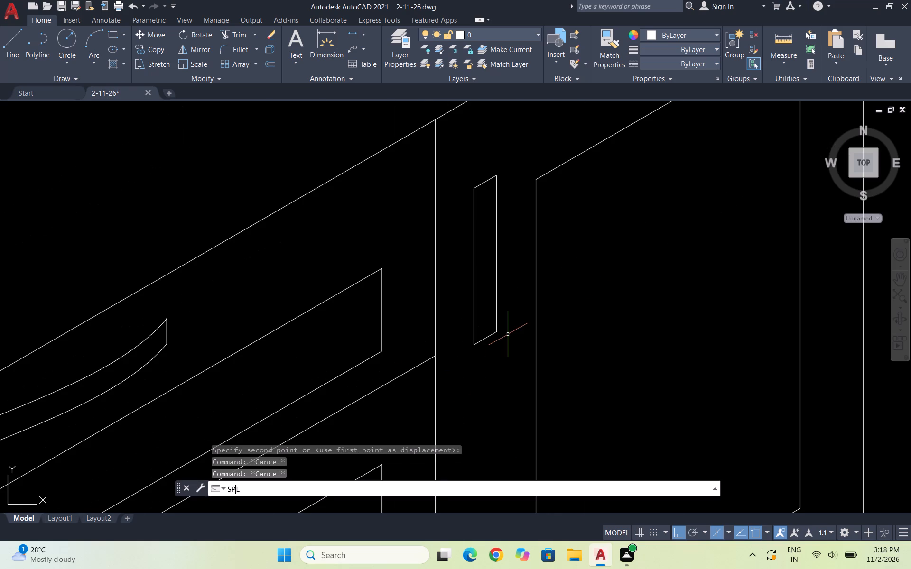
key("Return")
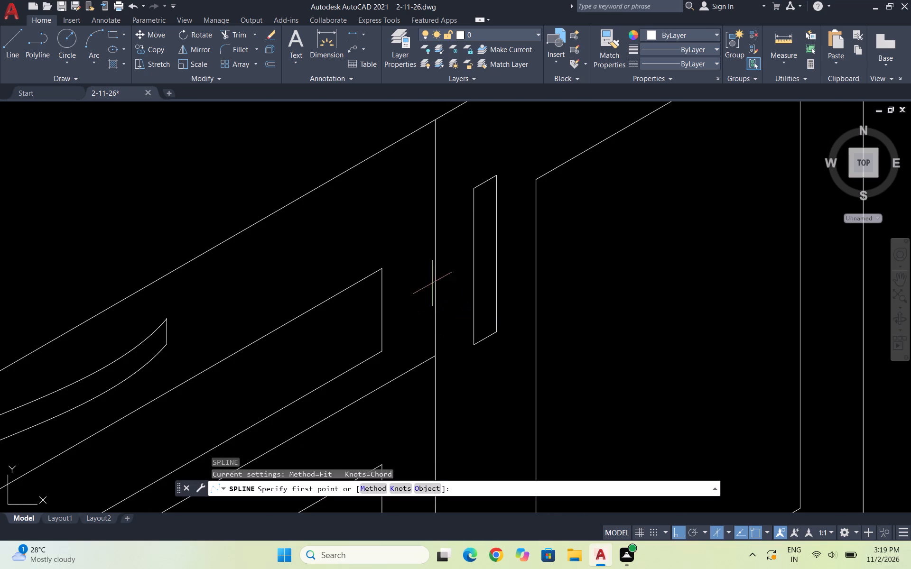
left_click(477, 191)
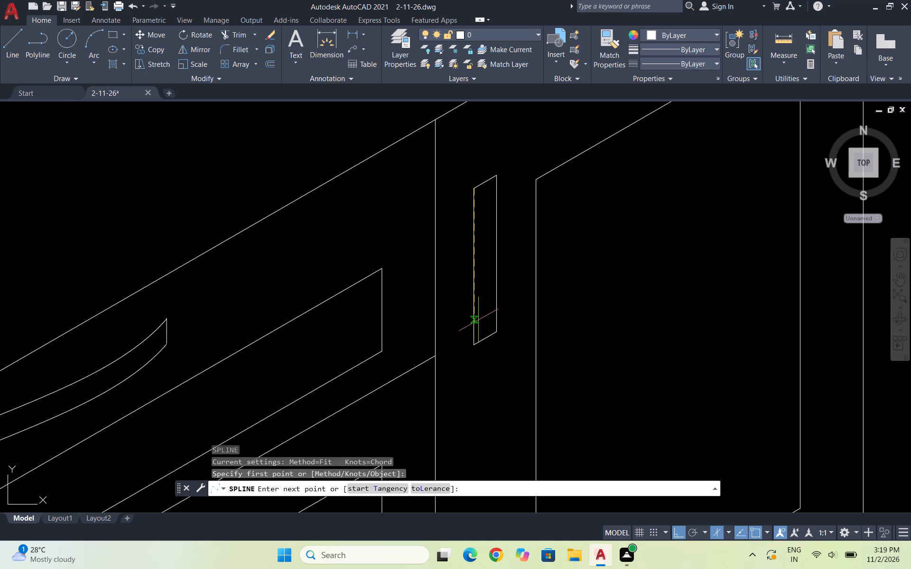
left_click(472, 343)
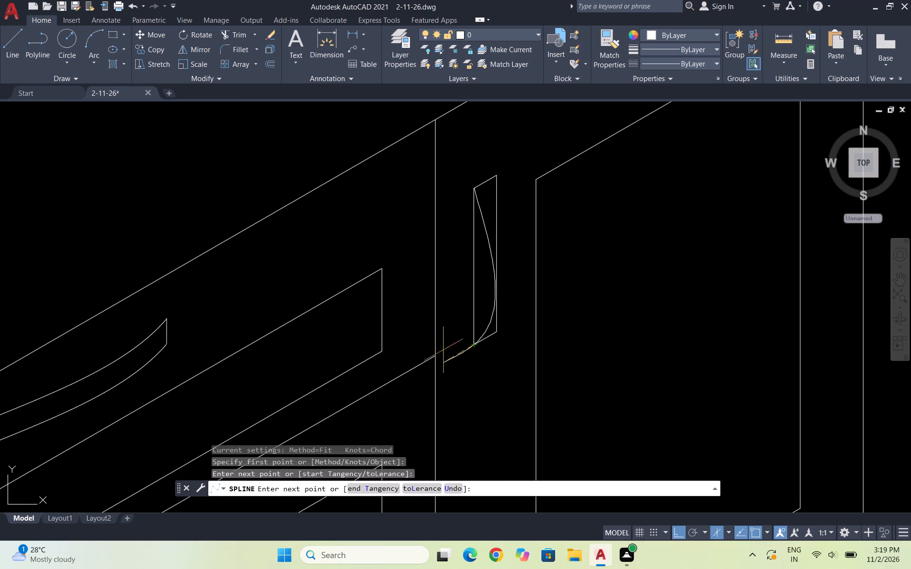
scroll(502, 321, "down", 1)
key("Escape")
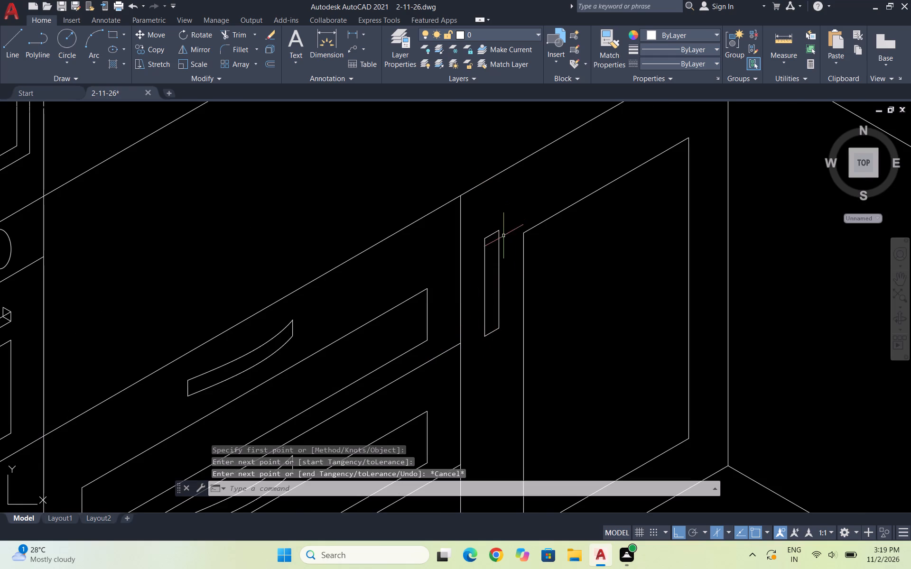
Draw a spline from the upper end of the handle edge nearest the door panel through its lower end, continuing across the drawers.
scroll(503, 236, "up", 2)
type("SPL")
key("Return")
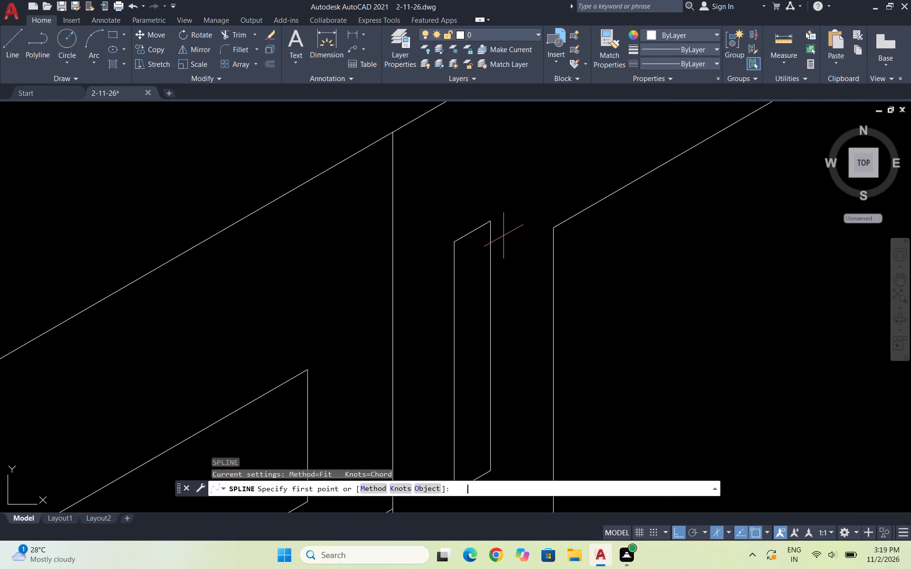
left_click(492, 221)
scroll(489, 234, "down", 2)
scroll(482, 269, "up", 3)
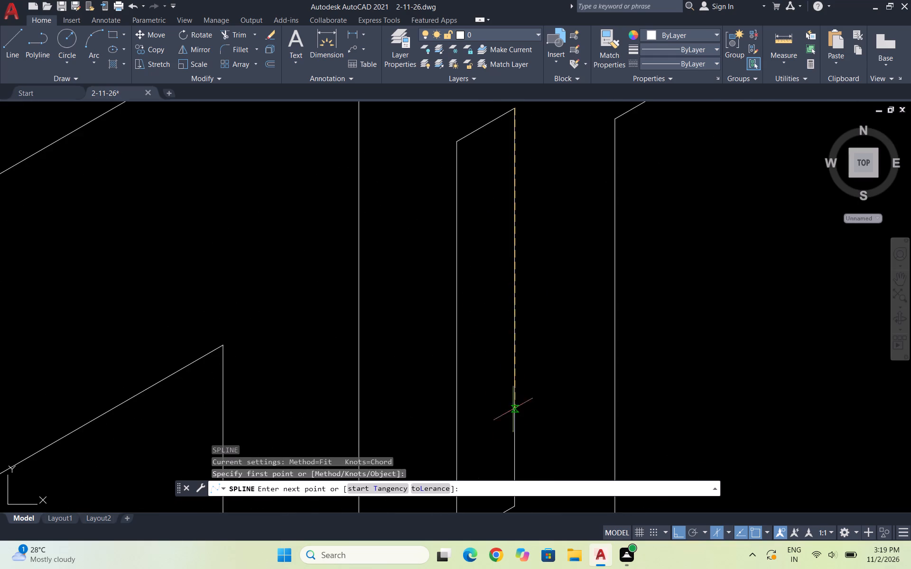
scroll(525, 392, "down", 2)
scroll(517, 423, "up", 2)
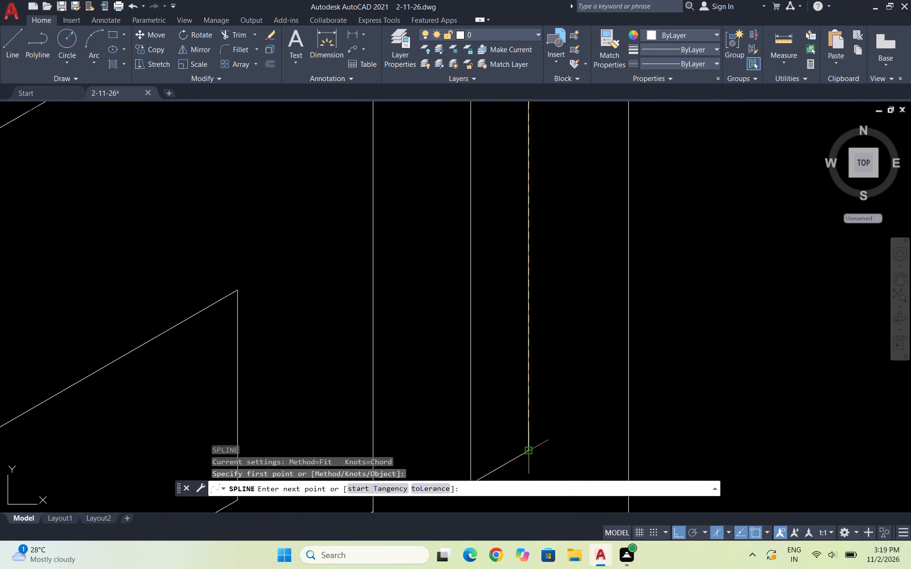
left_click(527, 454)
scroll(522, 445, "down", 2)
scroll(415, 398, "down", 2)
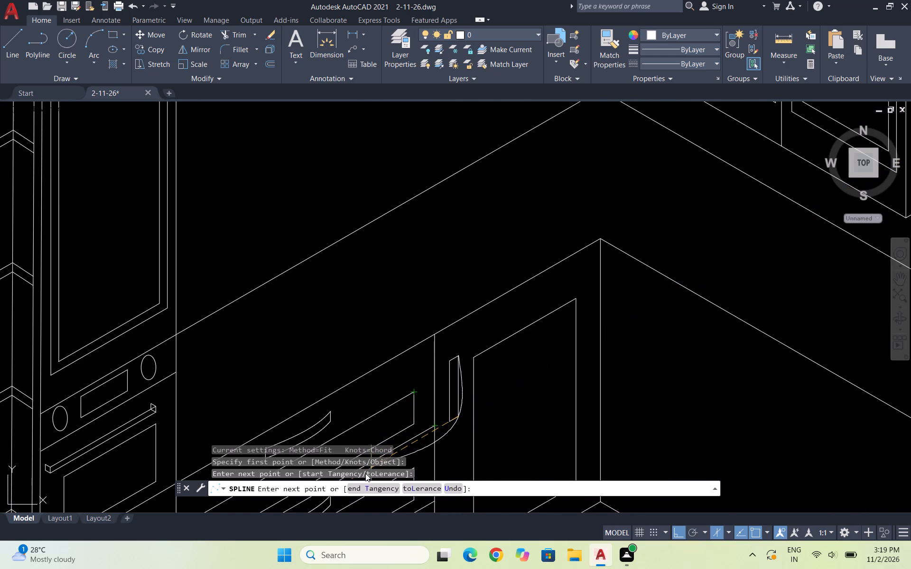
scroll(430, 430, "down", 2)
scroll(412, 450, "up", 3)
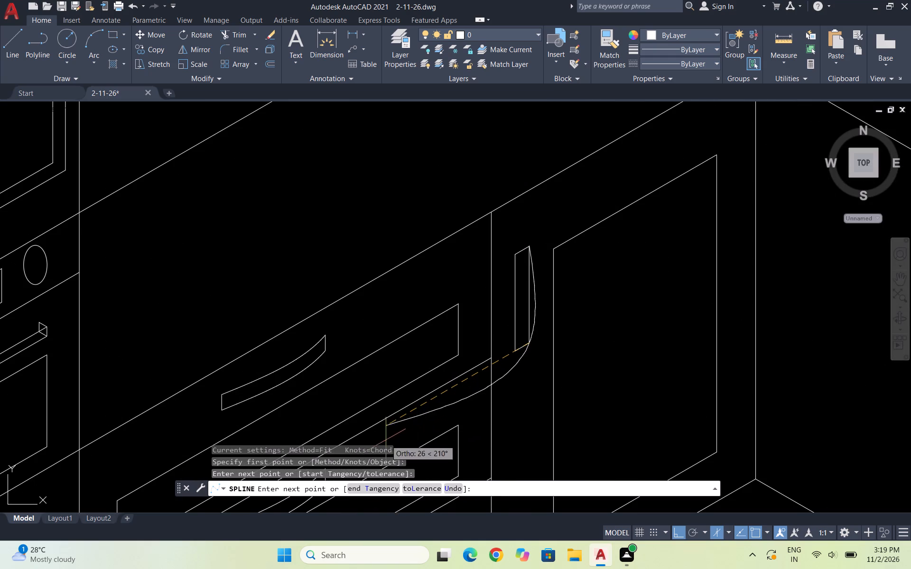
left_click(380, 445)
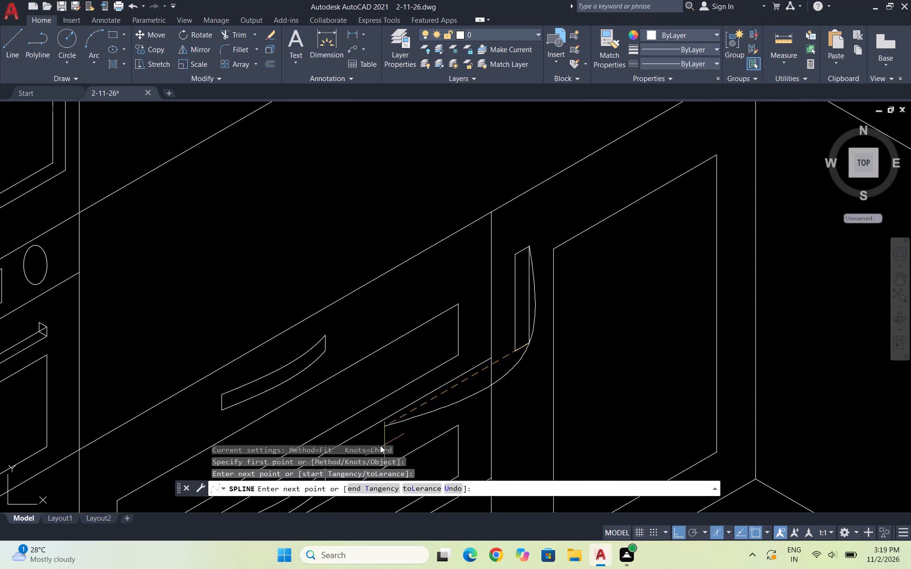
left_click(339, 414)
key("space")
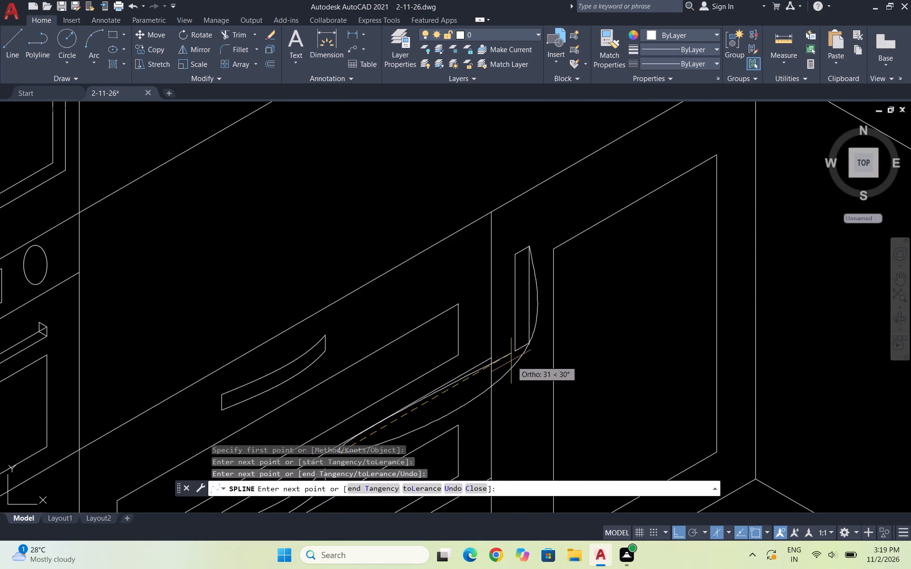
scroll(611, 325, "down", 1)
key("Escape")
Trim away the spline tail below the handle and the straight handle edge beside the curve.
type("TR")
key("Return")
scroll(533, 357, "up", 3)
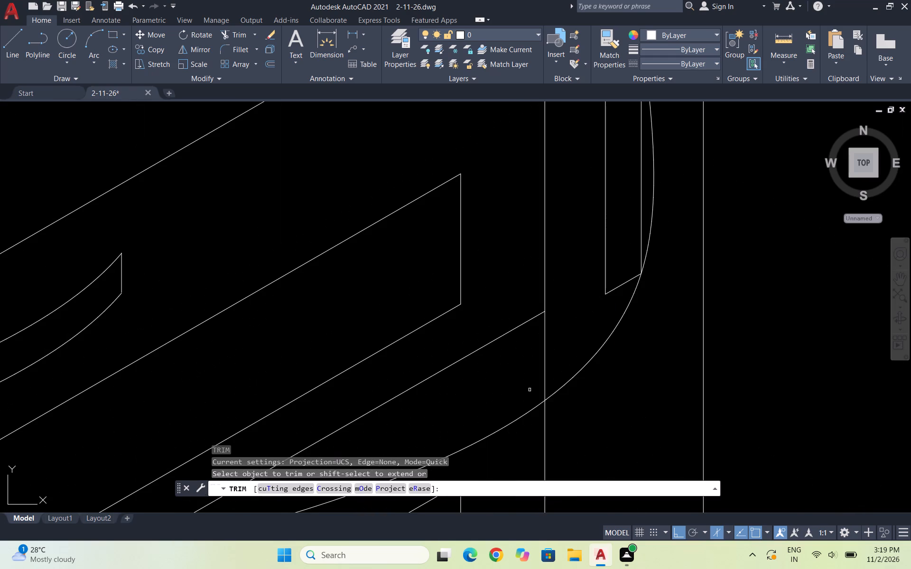
left_click_drag(530, 390, 523, 425)
key("ctrl+z")
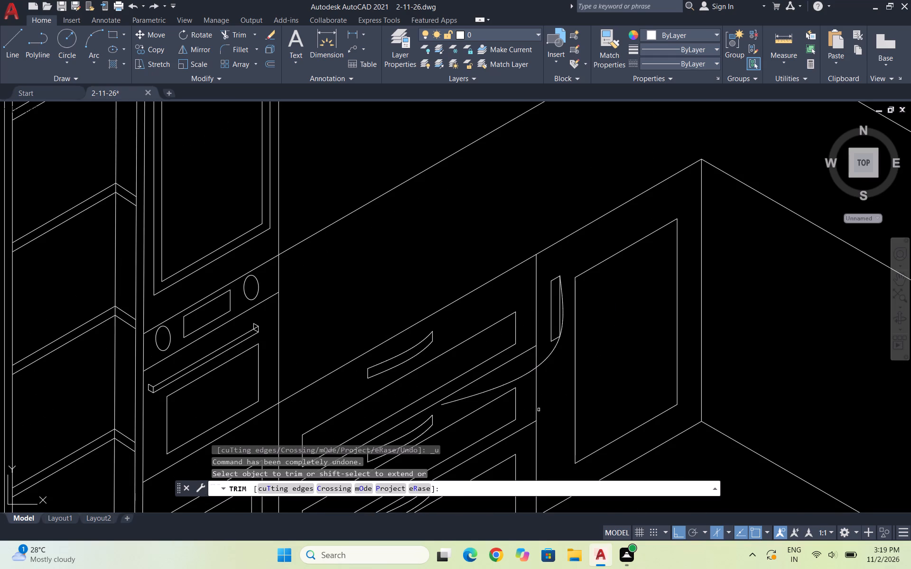
left_click(518, 377)
left_click(544, 359)
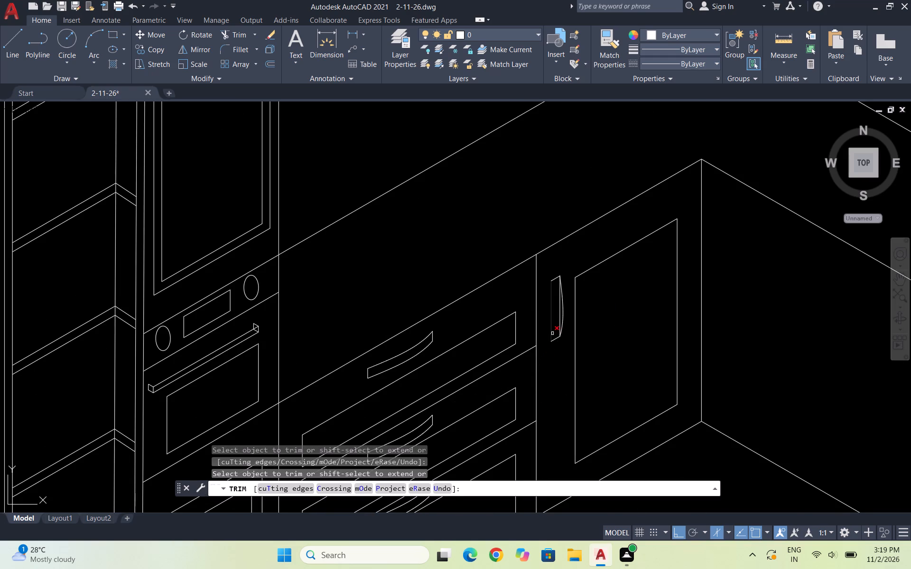
scroll(562, 296, "up", 4)
left_click(548, 329)
left_click(539, 325)
scroll(561, 309, "down", 2)
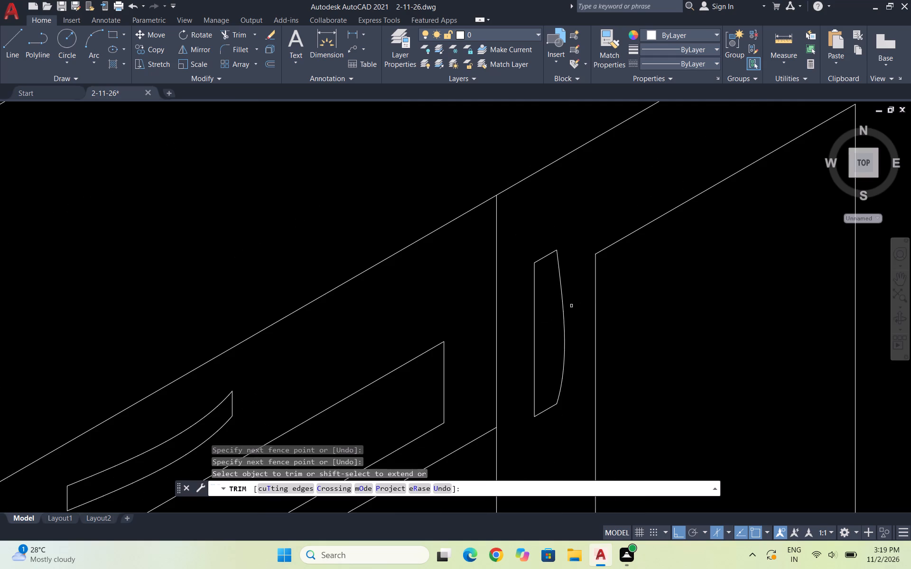
key("Escape")
key("Escape")
key("Escape")
Copy the curved handle edge from its upper end to the upper corner of the opposite straight edge.
left_click(580, 350)
left_click(563, 334)
type("CO")
key("Return")
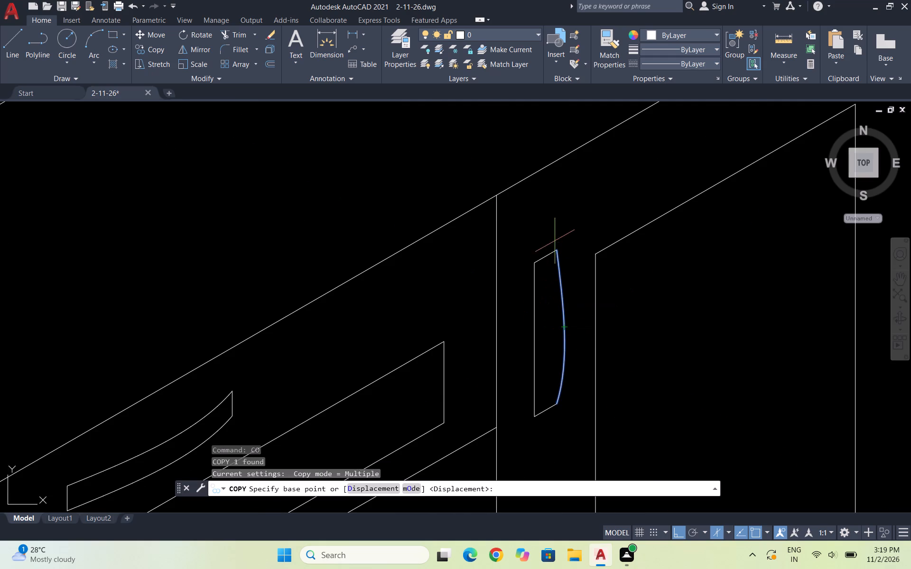
left_click(557, 249)
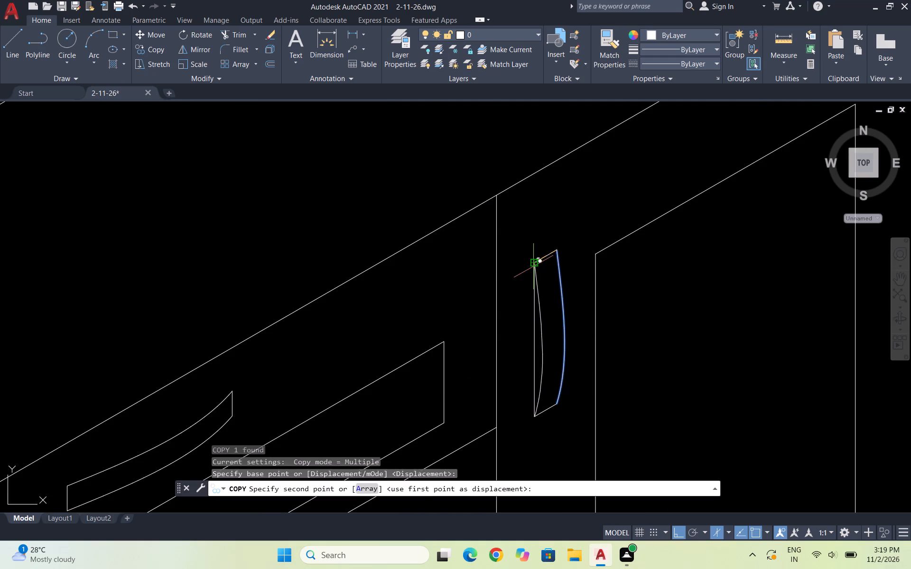
left_click(534, 266)
key("Escape")
key("Escape")
key("Escape")
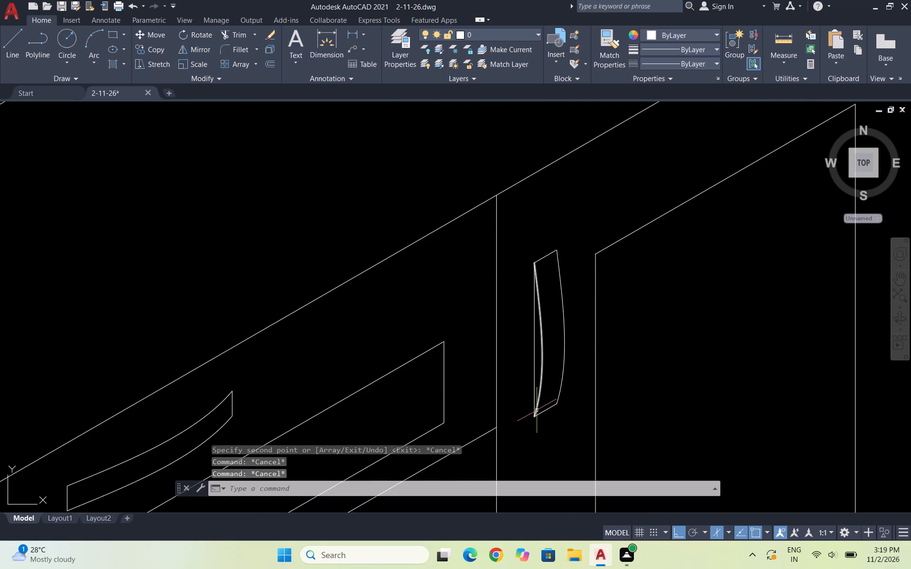
Trim away the remaining straight vertical edge beside the copied curve of the corner cabinet door handle.
type("TR")
key("Return")
scroll(530, 379, "up", 3)
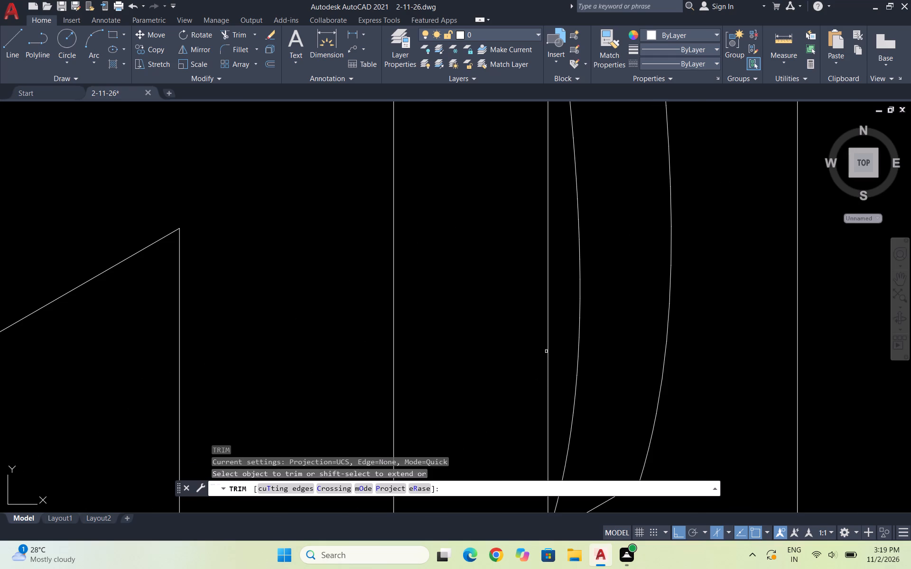
left_click_drag(546, 350, 541, 348)
left_click(560, 312)
scroll(538, 306, "down", 5)
key("Escape")
scroll(622, 340, "down", 1)
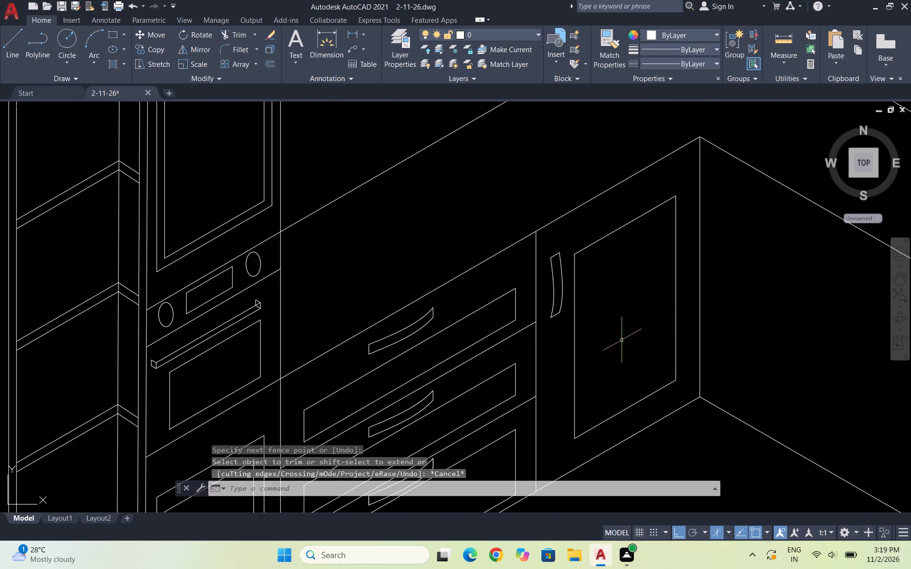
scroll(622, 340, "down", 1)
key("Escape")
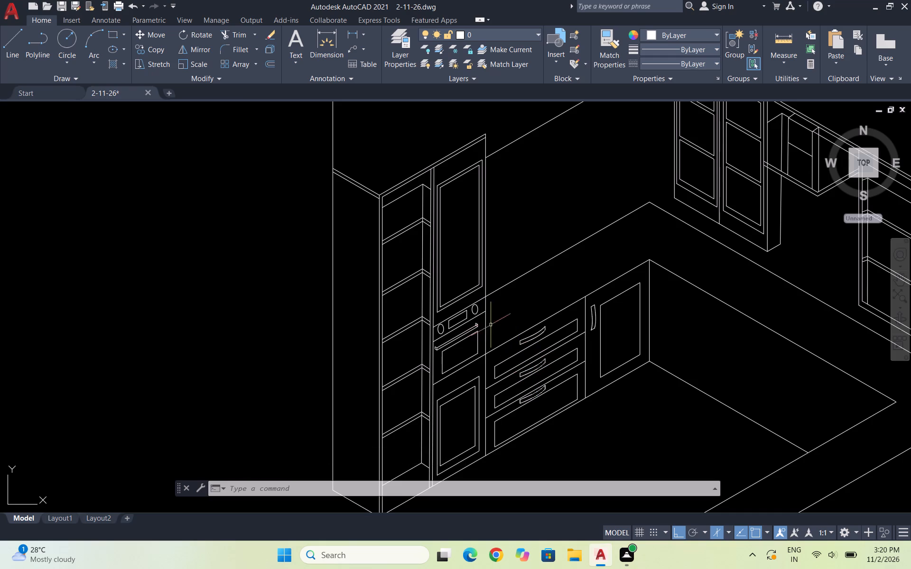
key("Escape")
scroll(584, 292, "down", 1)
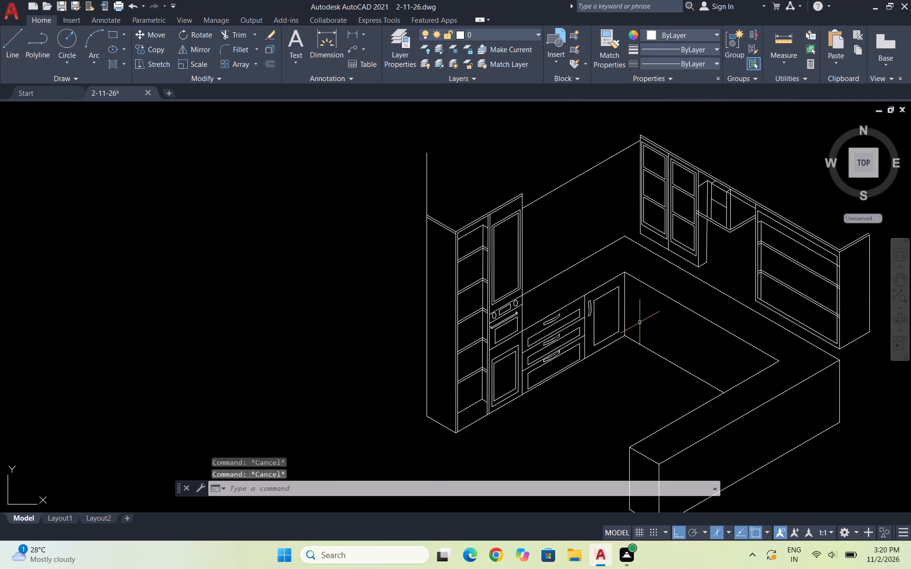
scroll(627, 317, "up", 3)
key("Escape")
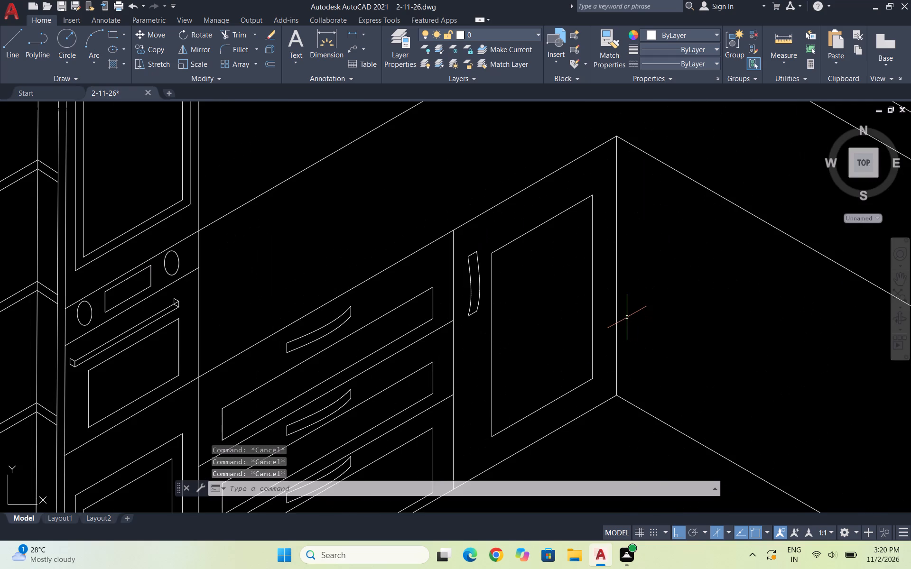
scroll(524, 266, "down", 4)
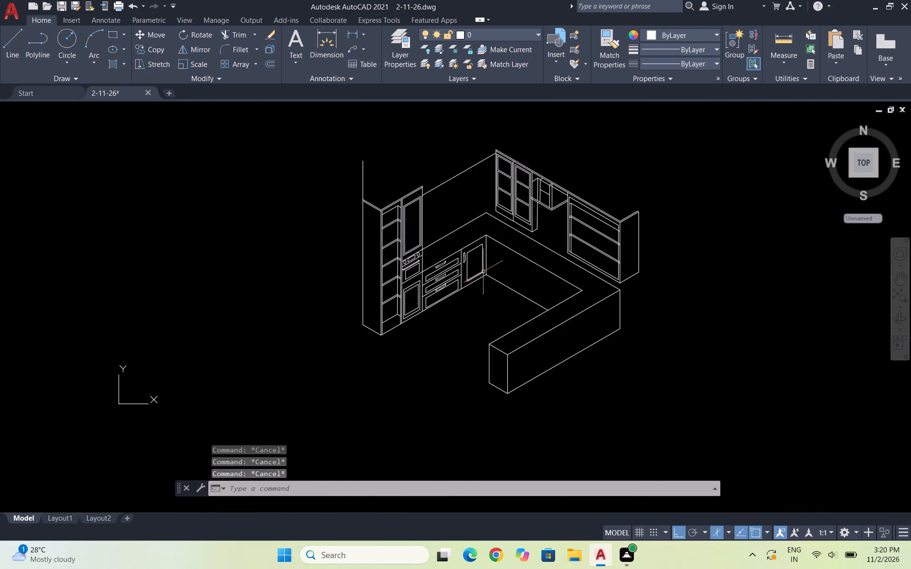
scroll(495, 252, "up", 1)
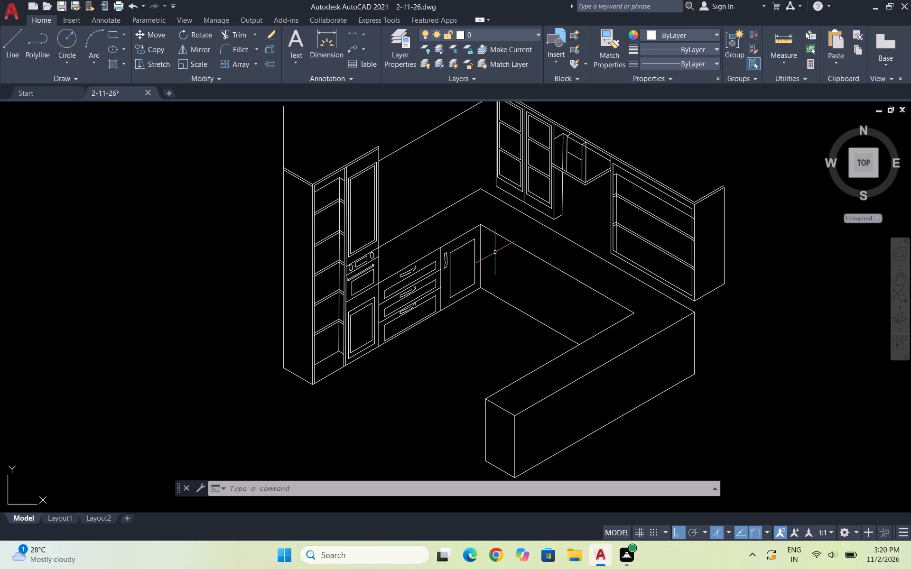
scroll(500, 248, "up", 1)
Draw a vertical line on the adjoining base cabinet face beside the corner, level with the existing door panel's top and bottom corners.
key("Escape")
key("Escape")
key("l")
key("Return")
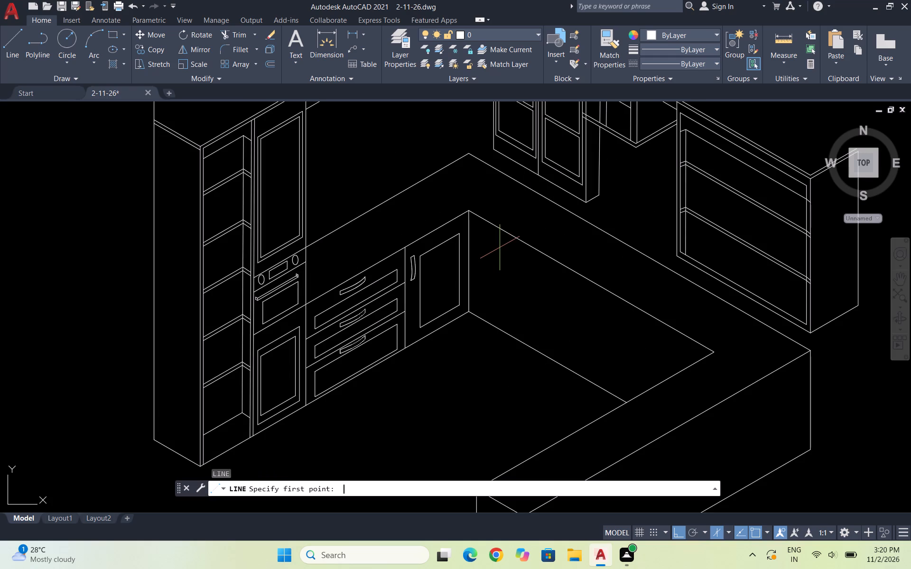
scroll(483, 240, "up", 2)
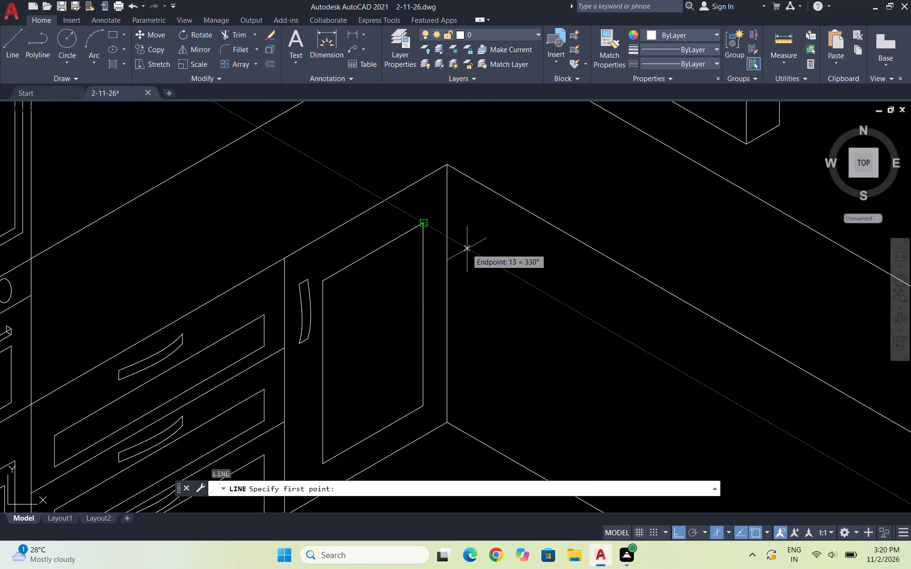
left_click(478, 223)
scroll(485, 224, "down", 1)
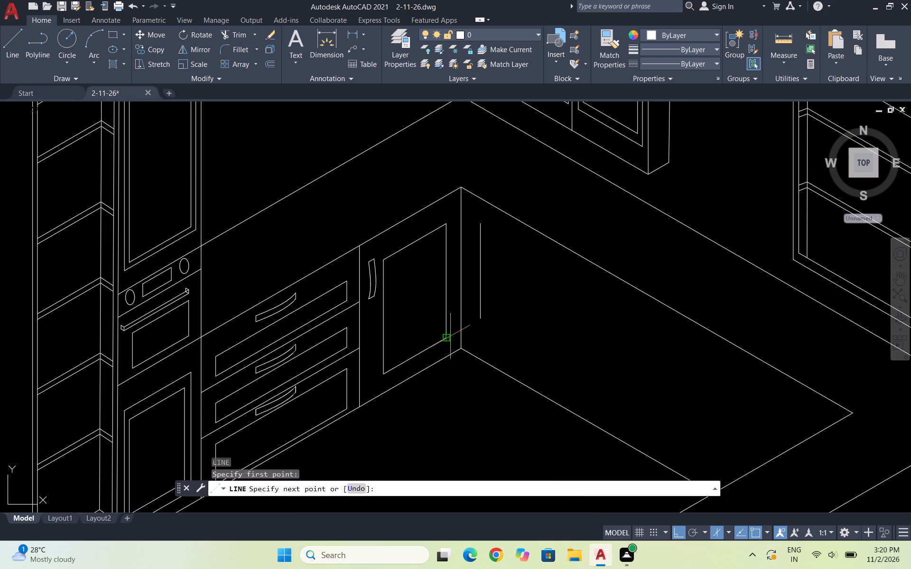
left_click(478, 339)
key("Escape")
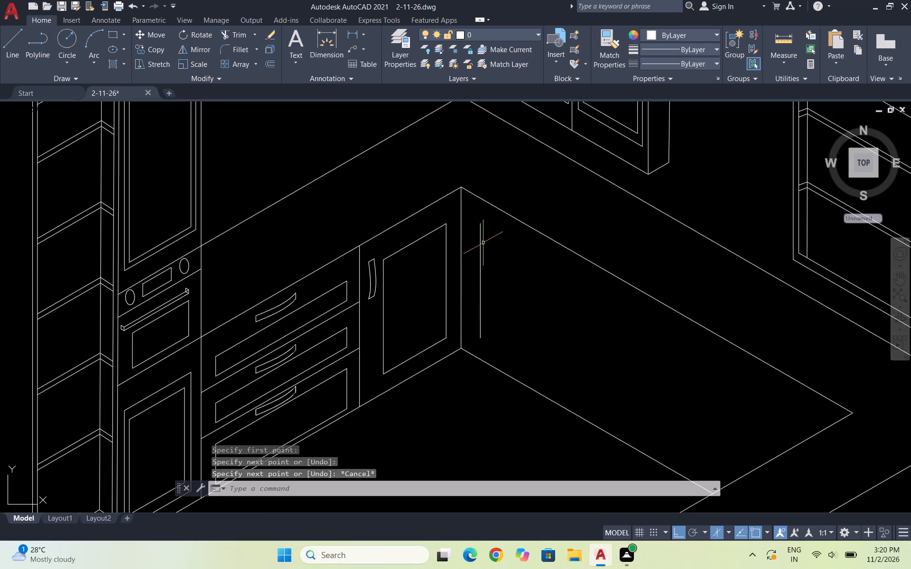
Copy the new vertical line about 26 units at 330° along the adjoining cabinet face, using the left isoplane.
scroll(478, 232, "up", 1)
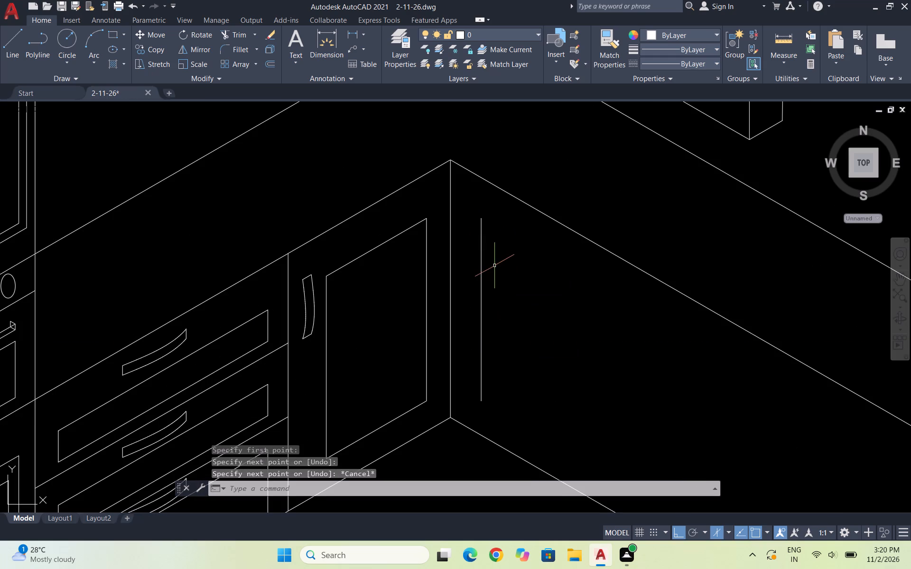
left_click(502, 267)
left_click(472, 238)
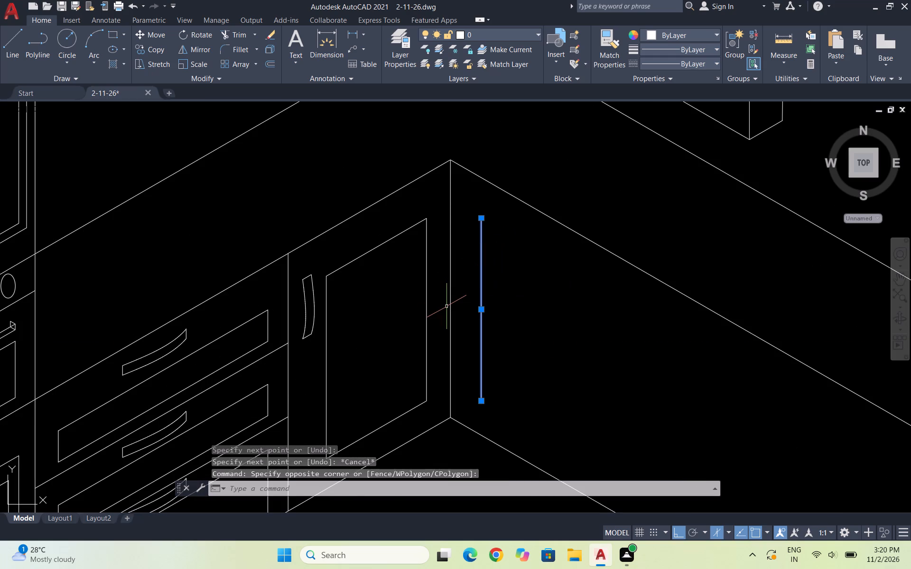
type("CO")
key("Return")
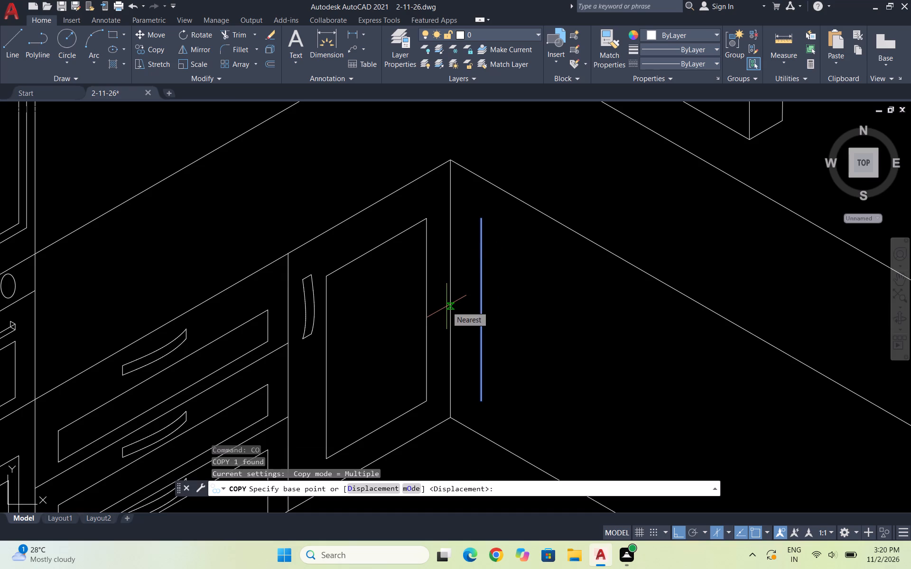
left_click(480, 221)
scroll(577, 296, "down", 1)
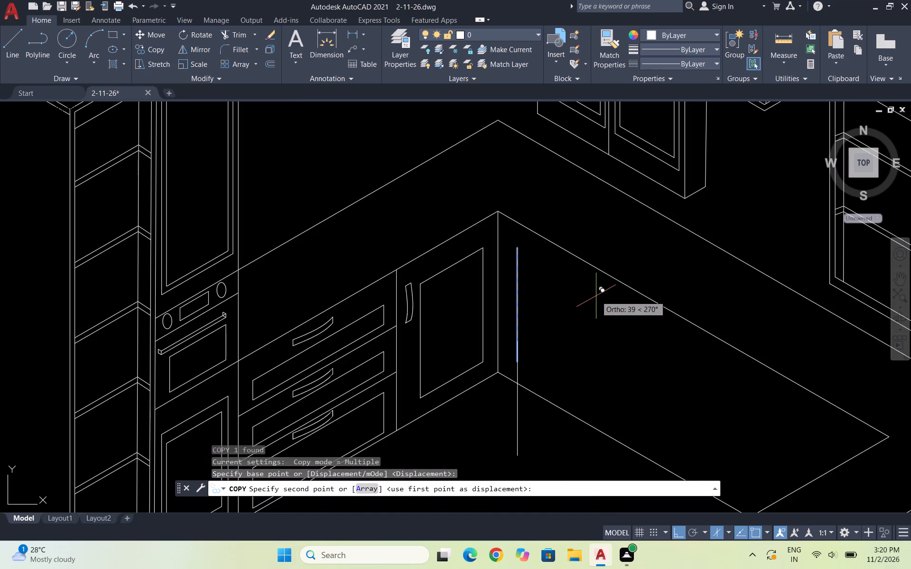
key("F5")
scroll(595, 297, "up", 1)
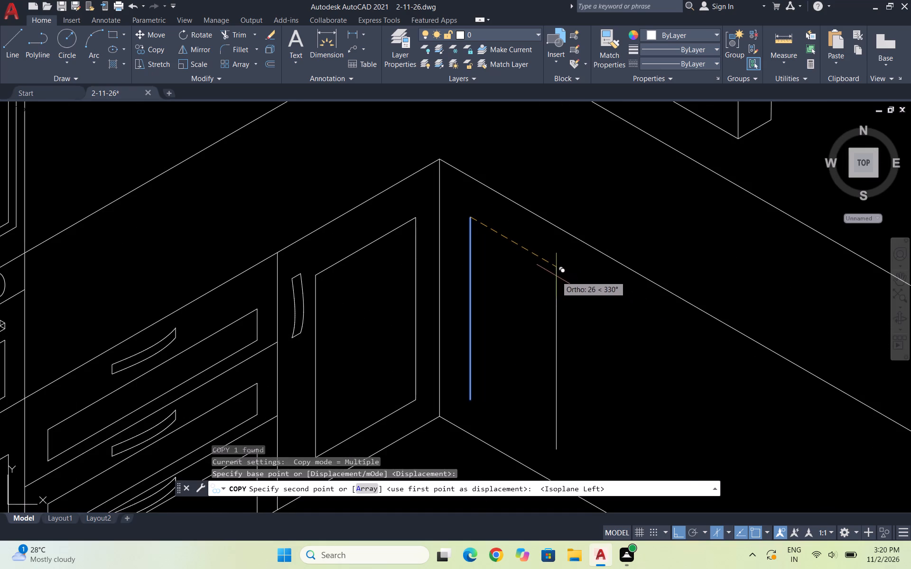
left_click(556, 276)
key("Escape")
key("Escape")
Draw the door panel's top edge by joining the upper ends of the two new vertical lines.
key("l")
key("Return")
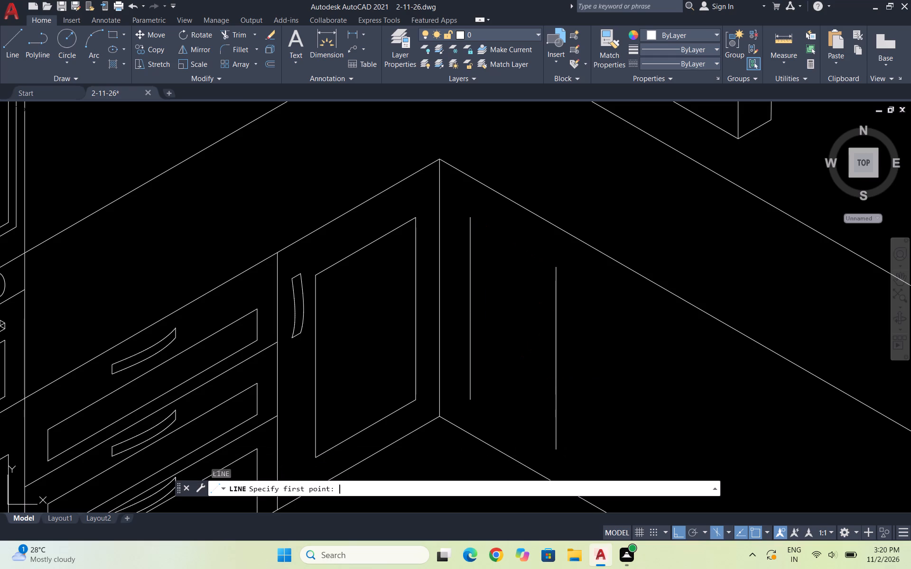
left_click(471, 218)
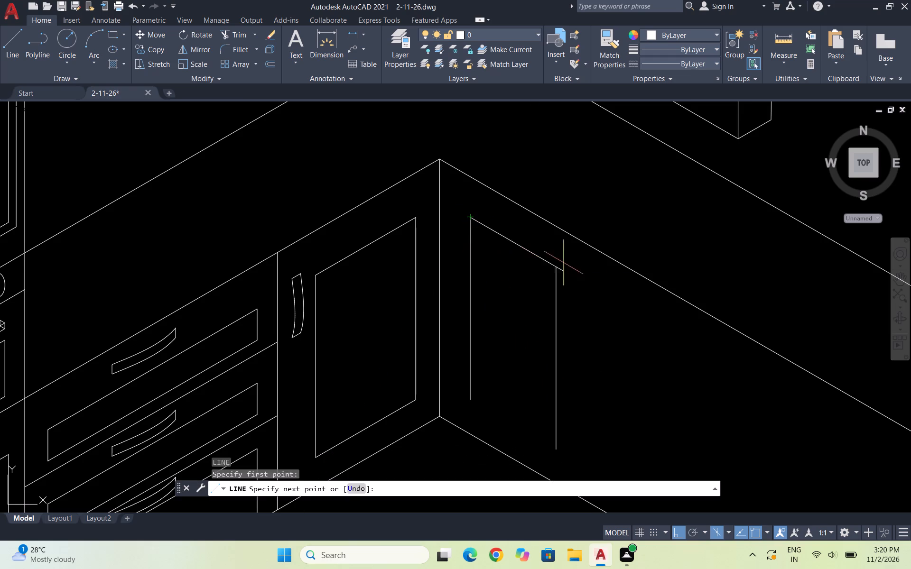
left_click(556, 264)
key("Escape")
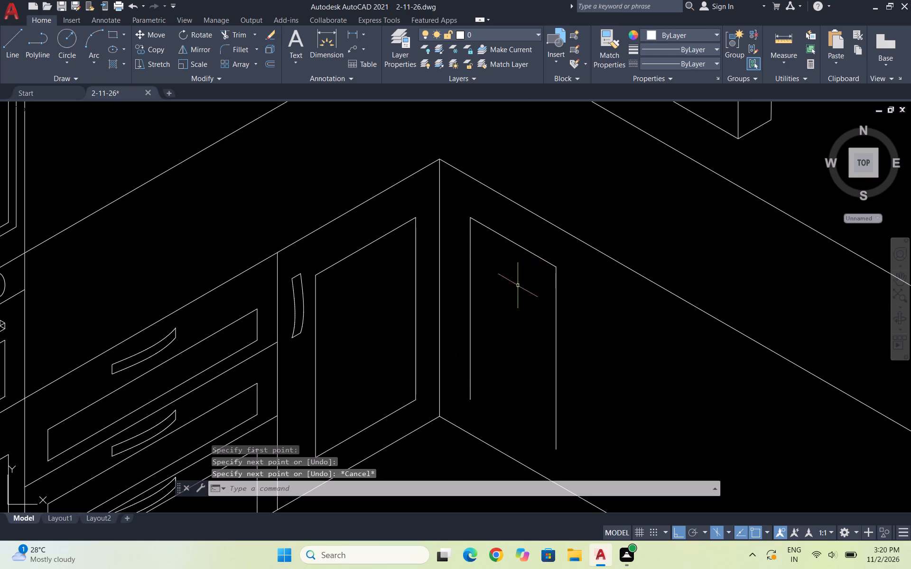
Copy the panel's top edge from its upper corner to the lower end of the vertical line nearest the corner.
left_click_drag(518, 285, 515, 270)
left_click(496, 201)
key("Escape")
left_click(531, 264)
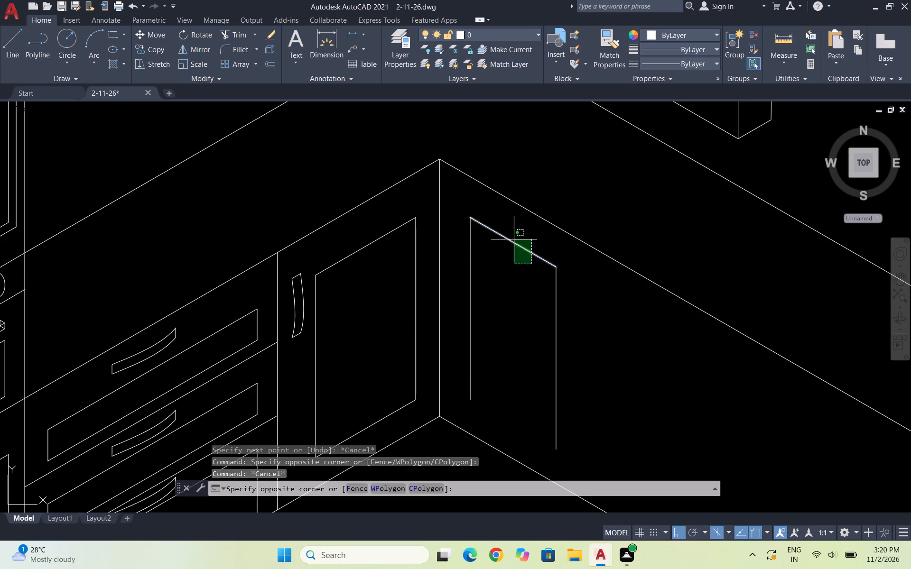
left_click(514, 239)
type("CO")
key("Return")
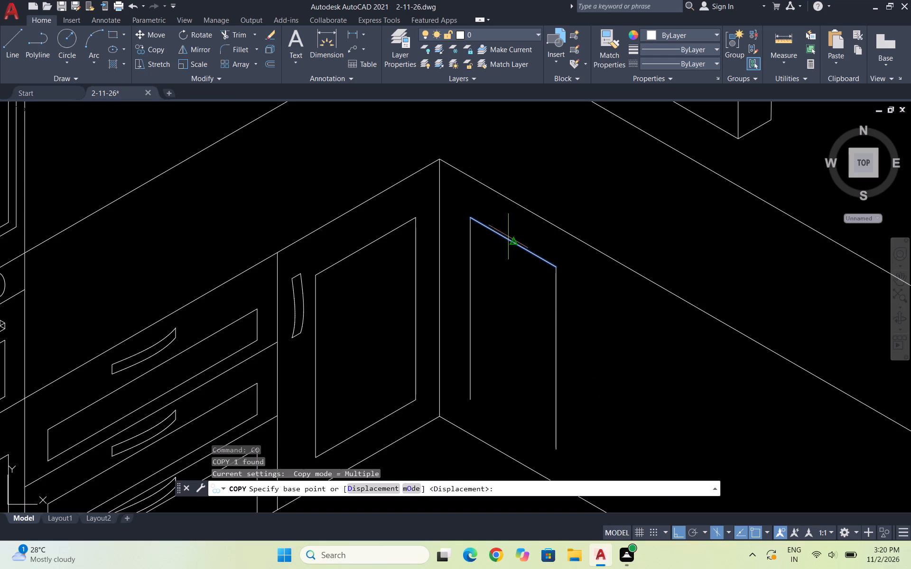
left_click(469, 219)
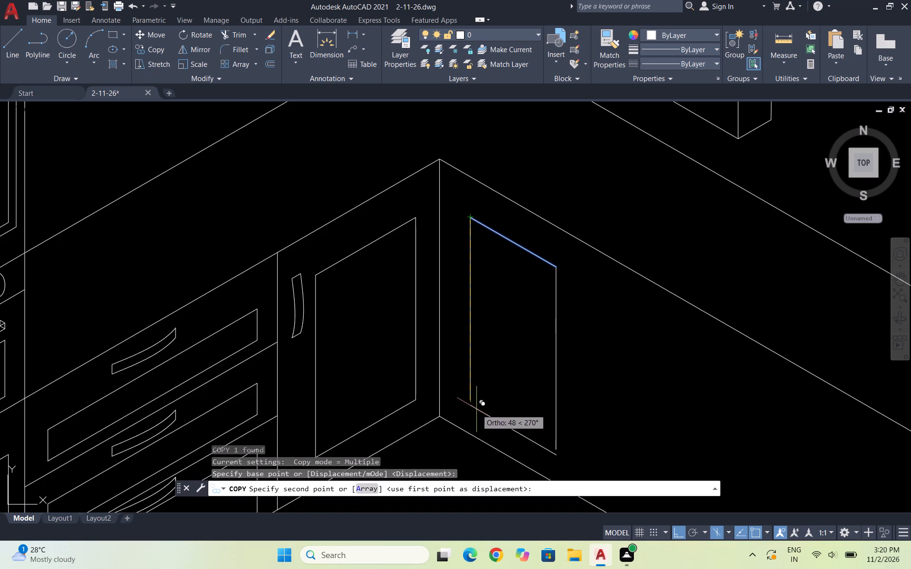
left_click(472, 402)
key("Escape")
scroll(503, 369, "down", 2)
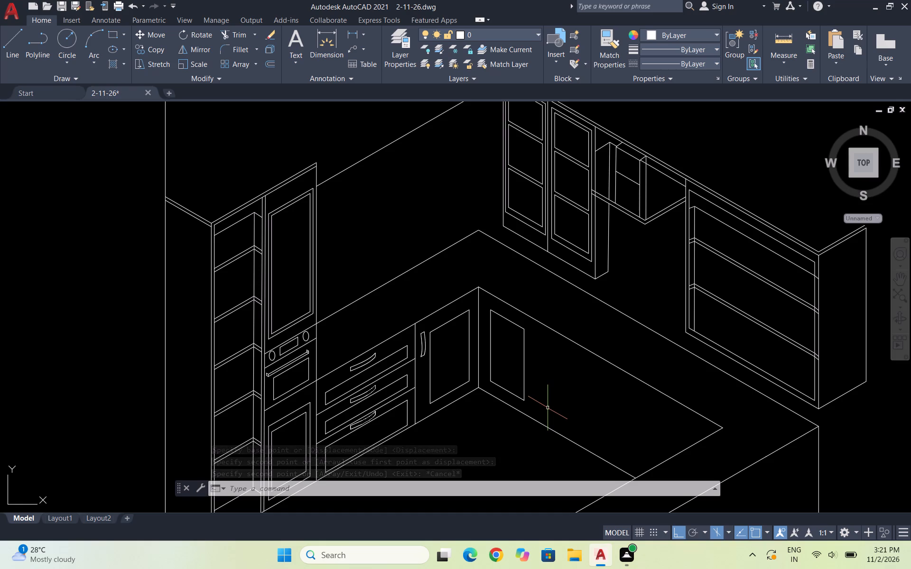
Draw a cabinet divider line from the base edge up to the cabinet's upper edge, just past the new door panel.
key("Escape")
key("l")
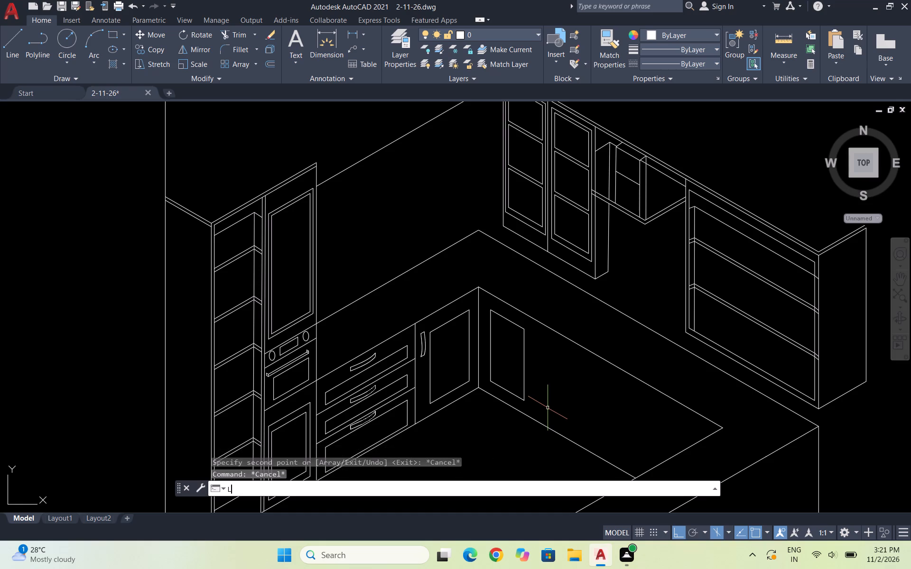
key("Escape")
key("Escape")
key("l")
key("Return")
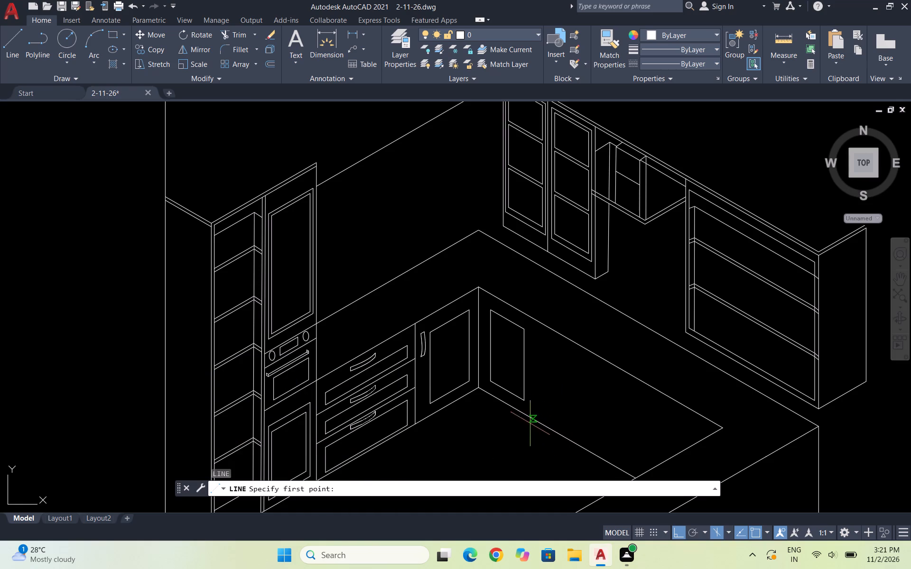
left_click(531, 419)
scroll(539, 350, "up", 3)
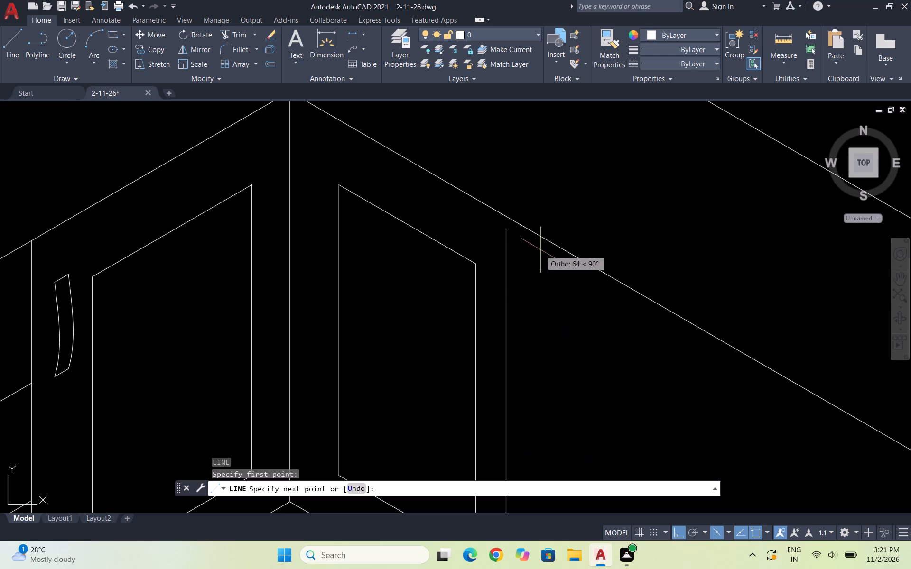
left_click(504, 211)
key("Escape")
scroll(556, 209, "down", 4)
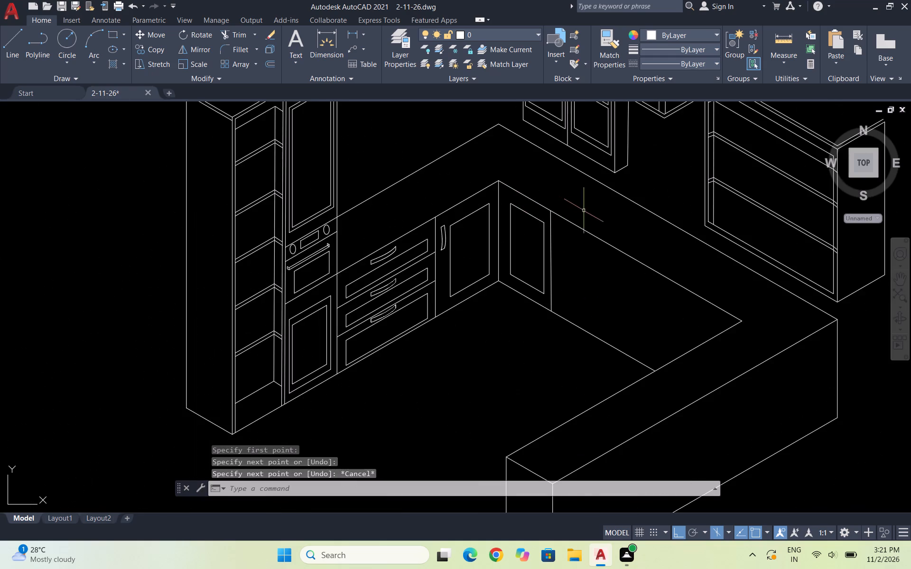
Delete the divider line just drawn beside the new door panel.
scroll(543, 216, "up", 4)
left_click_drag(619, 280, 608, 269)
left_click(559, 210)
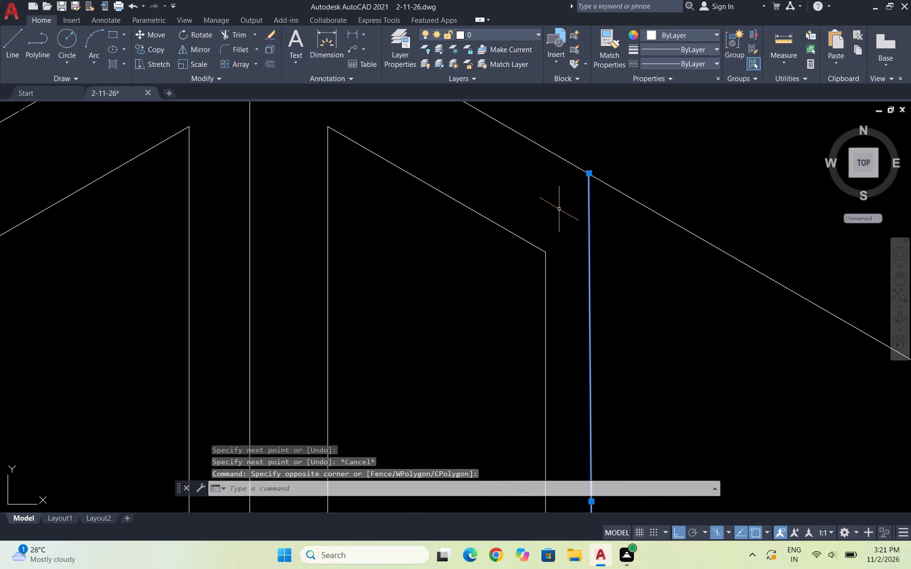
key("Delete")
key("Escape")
Draw a vertical divider from the base edge to the cabinet's upper edge, slightly farther from the new door panel.
key("Escape")
key("l")
key("Return")
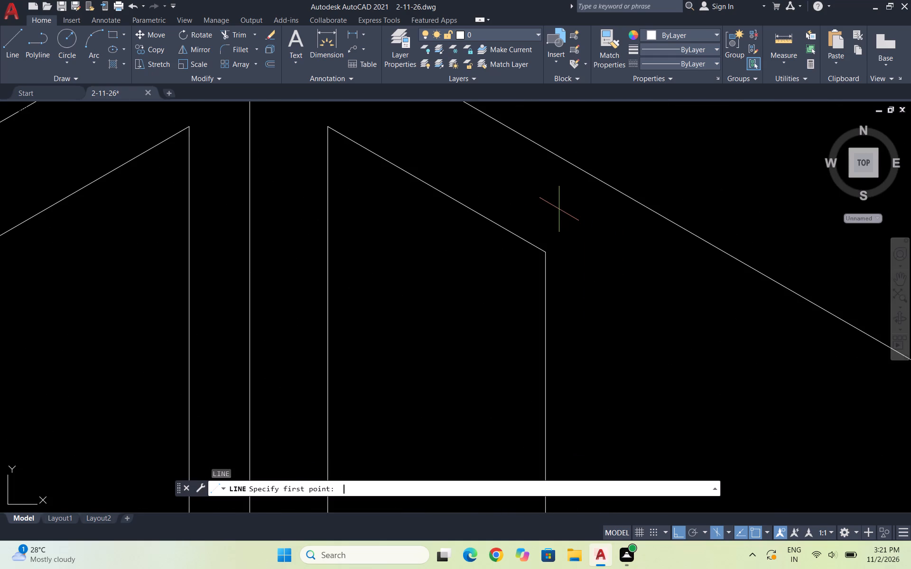
scroll(550, 209, "down", 4)
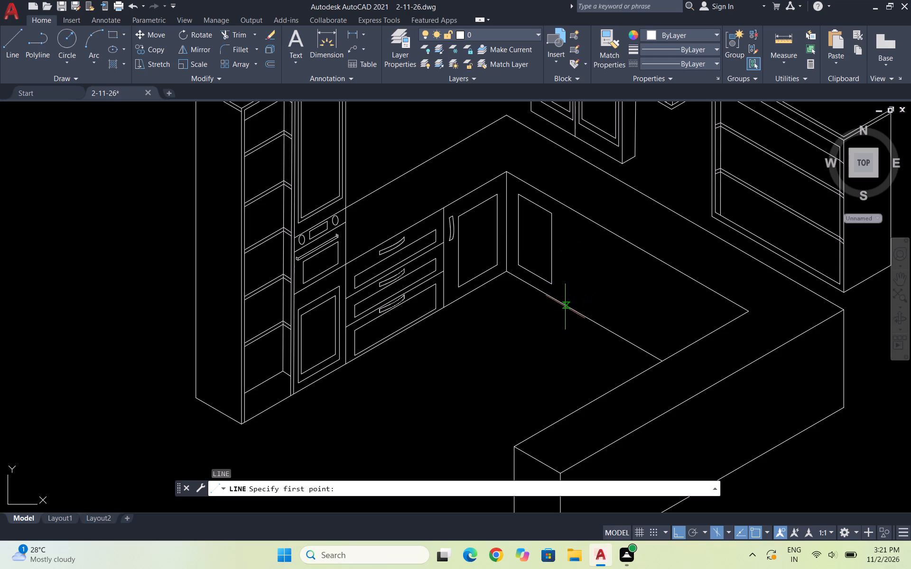
left_click(558, 302)
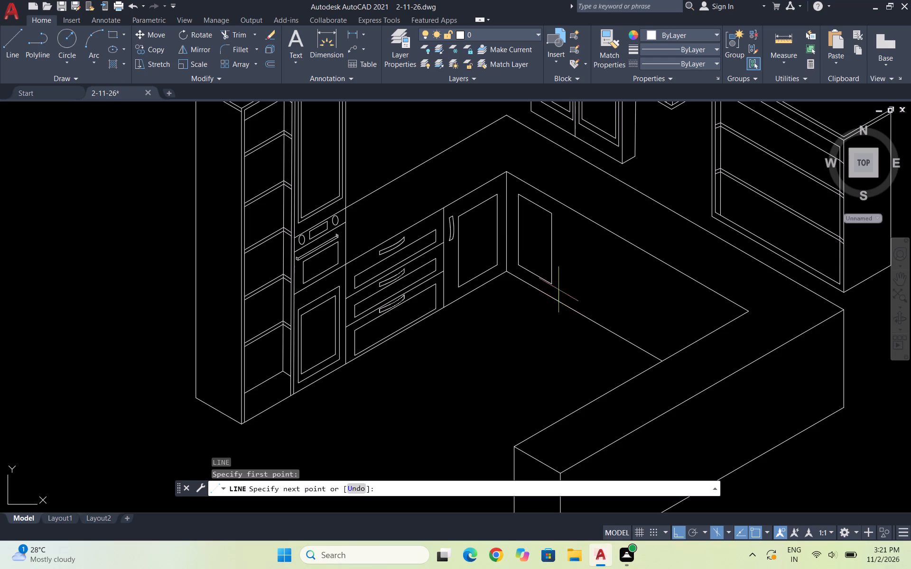
scroll(561, 212, "up", 3)
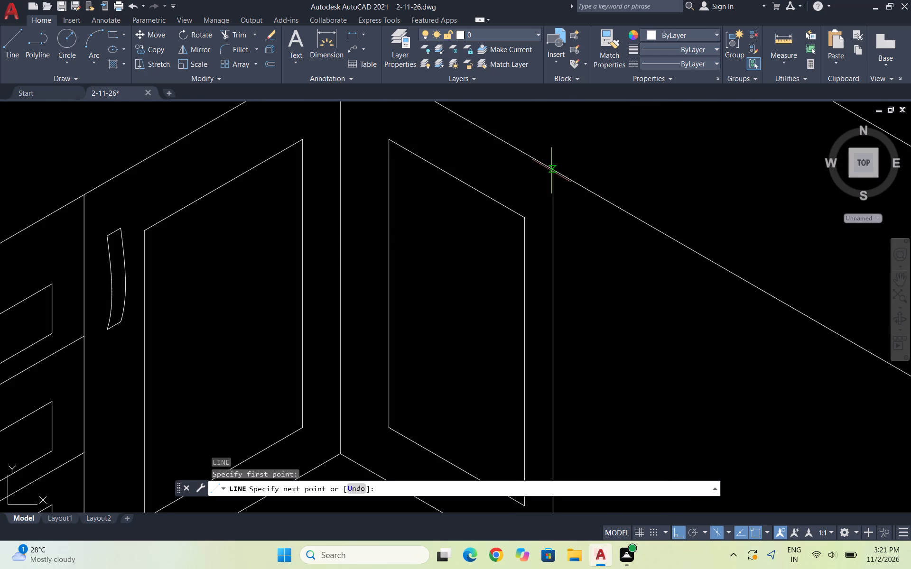
left_click(551, 171)
key("Escape")
Move the new vertical divider slightly farther from the corner door panel, along the cabinet's upper edge.
scroll(565, 172, "down", 4)
scroll(574, 175, "up", 4)
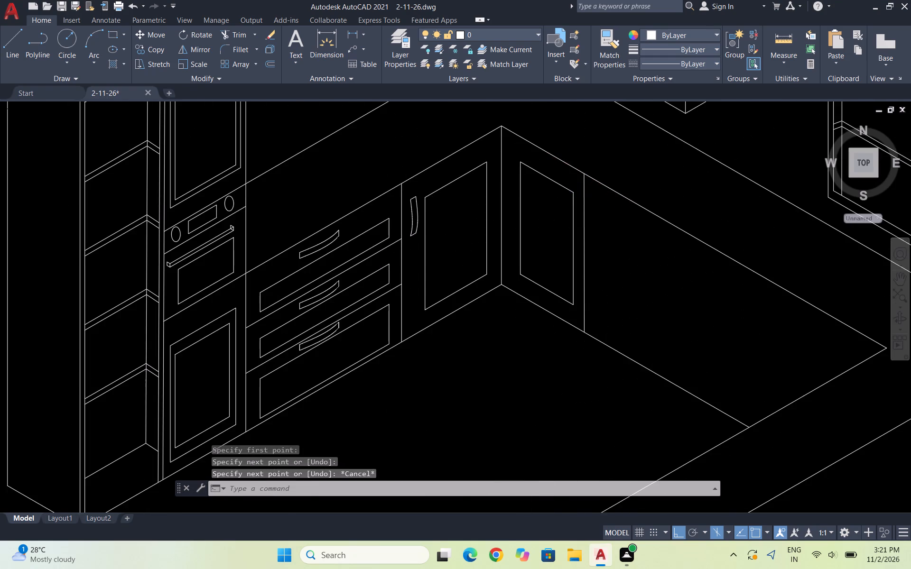
left_click(603, 195)
left_click(574, 177)
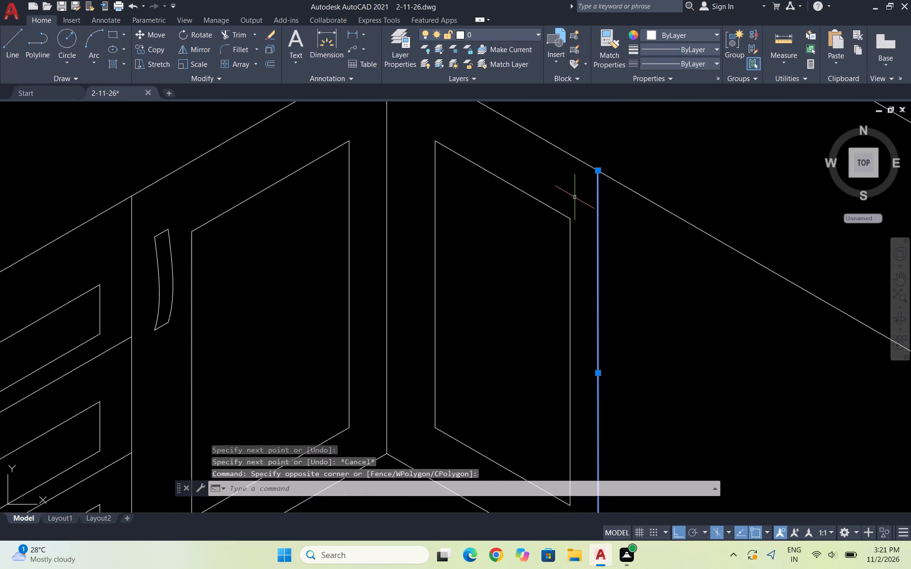
key("m")
key("Return")
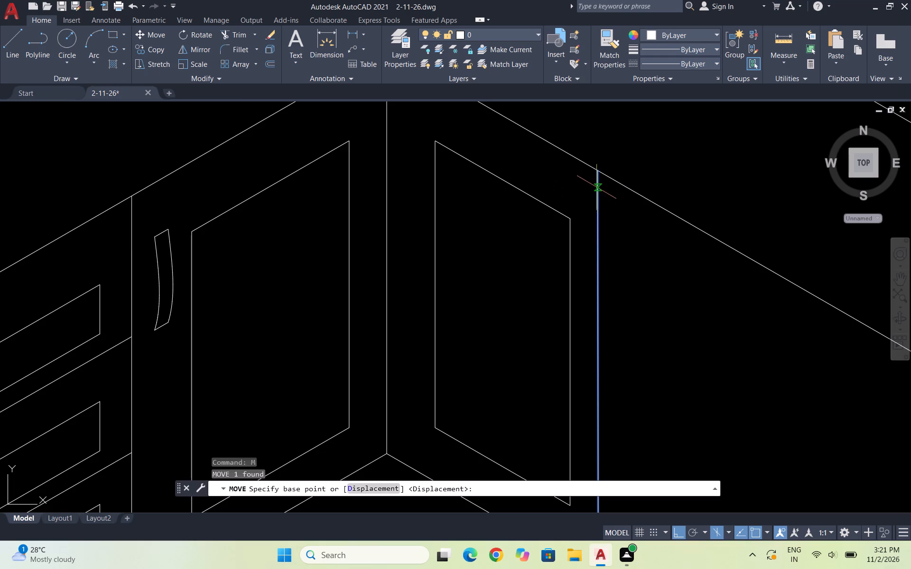
left_click(599, 169)
scroll(606, 168, "down", 1)
scroll(611, 175, "up", 2)
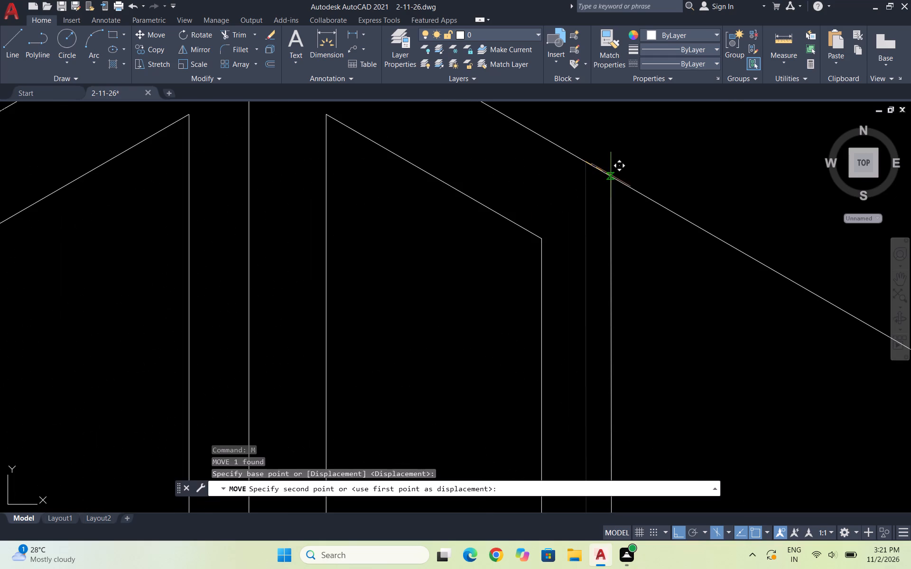
left_click(642, 194)
scroll(611, 151, "down", 2)
key("Escape")
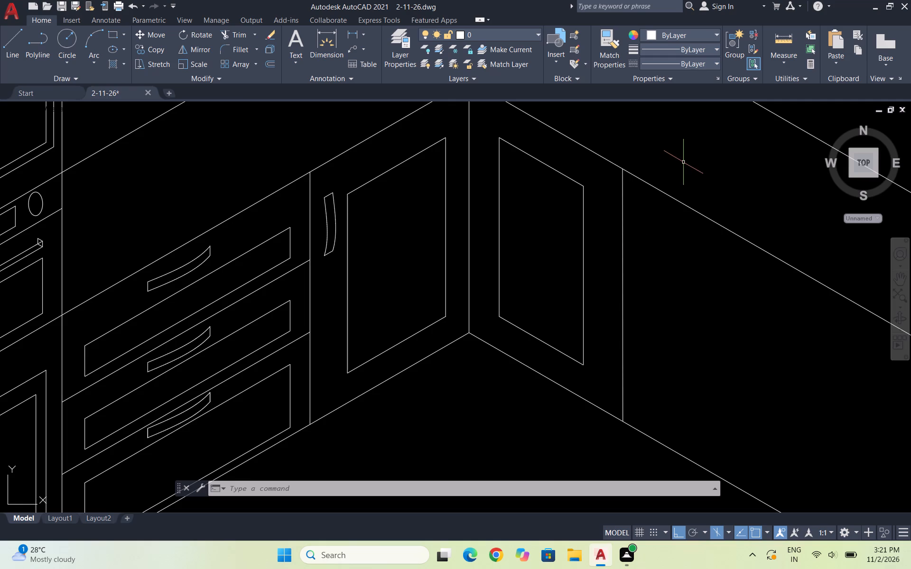
key("Escape")
Copy the divider from its upper end to a point farther along the cabinet's upper edge, forming a narrow cabinet bay.
scroll(625, 182, "up", 2)
left_click_drag(640, 211, 628, 200)
left_click(595, 170)
scroll(582, 204, "down", 3)
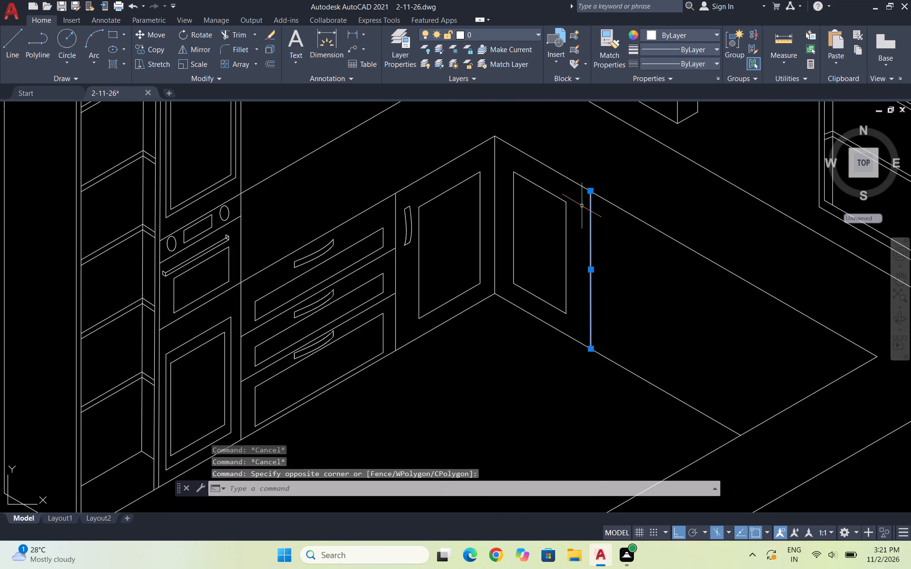
type("CO")
key("Return")
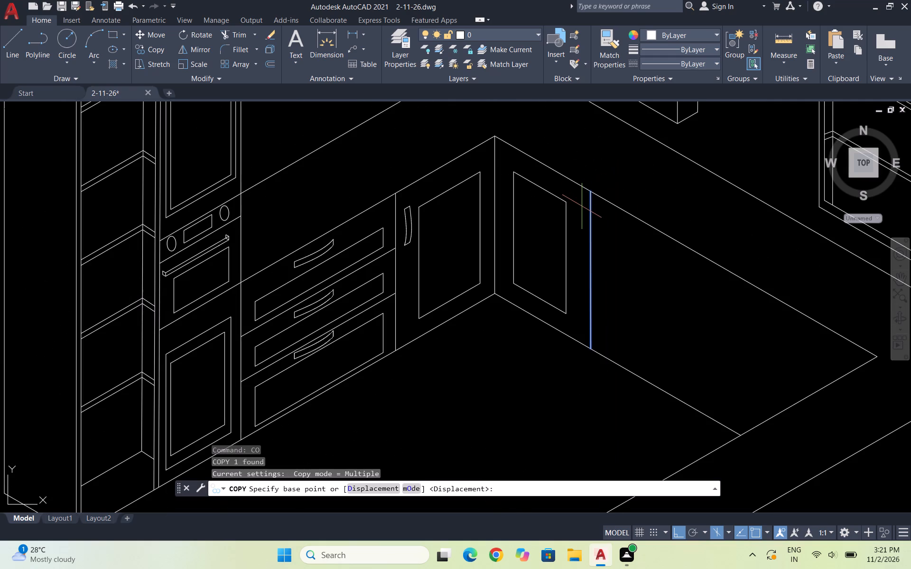
left_click(594, 189)
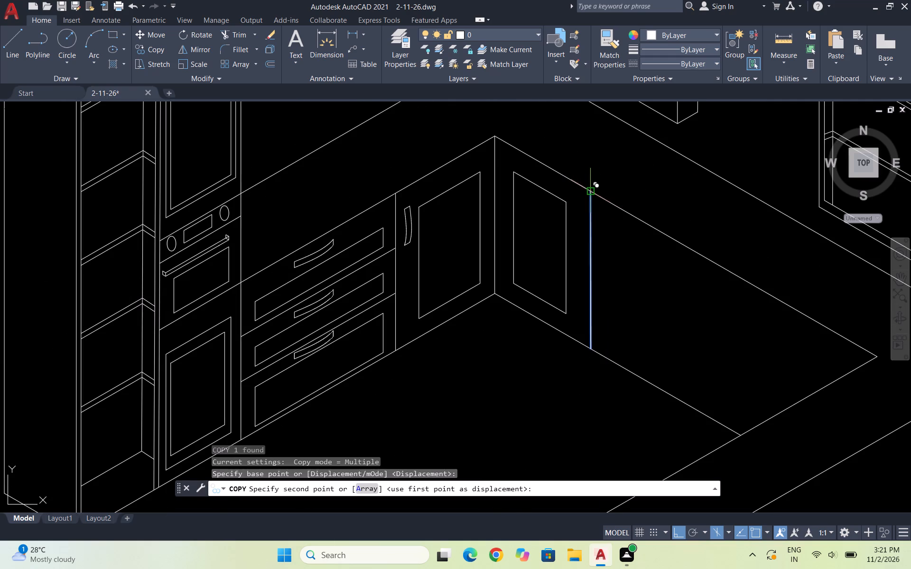
scroll(638, 221, "up", 1)
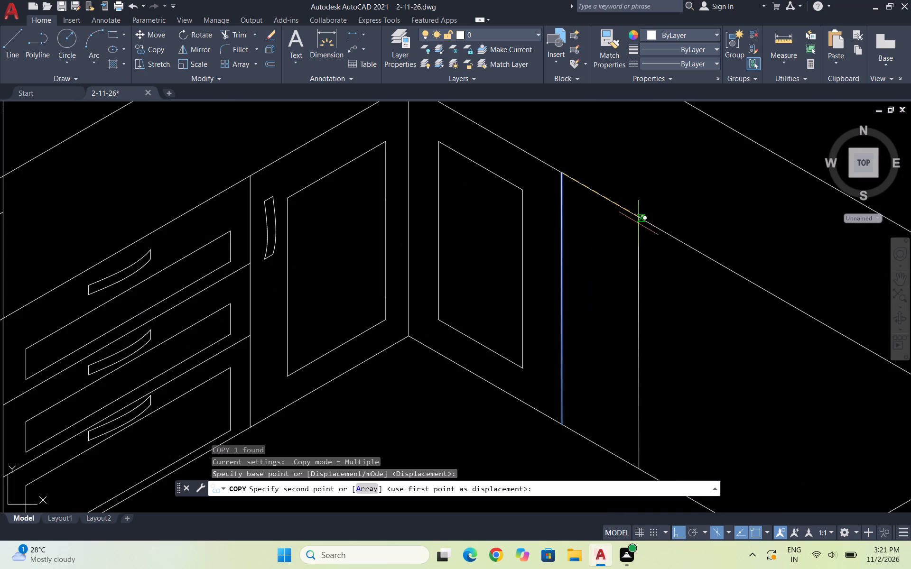
left_click(658, 232)
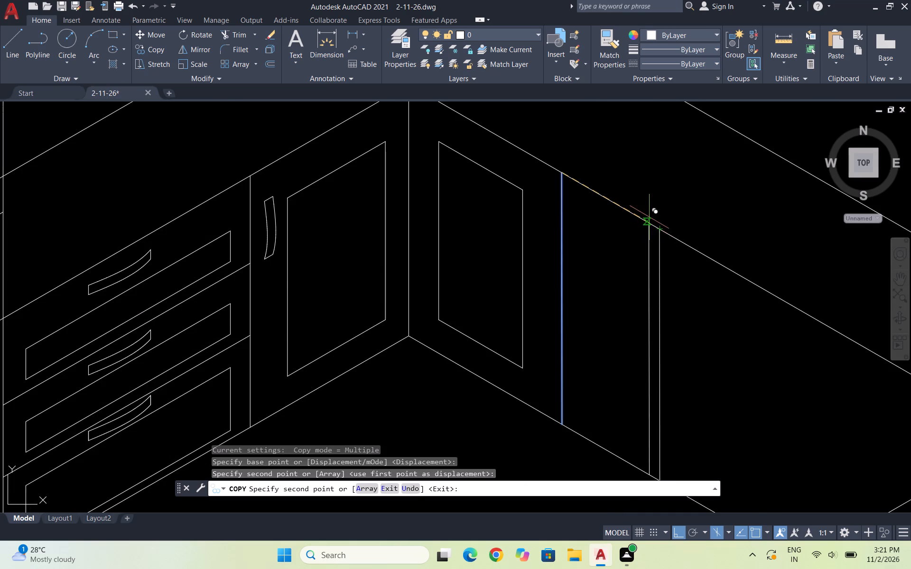
scroll(651, 216, "down", 1)
key("Escape")
key("Escape")
key("Escape")
key("Escape")
key("Escape")
key("Escape")
key("Escape")
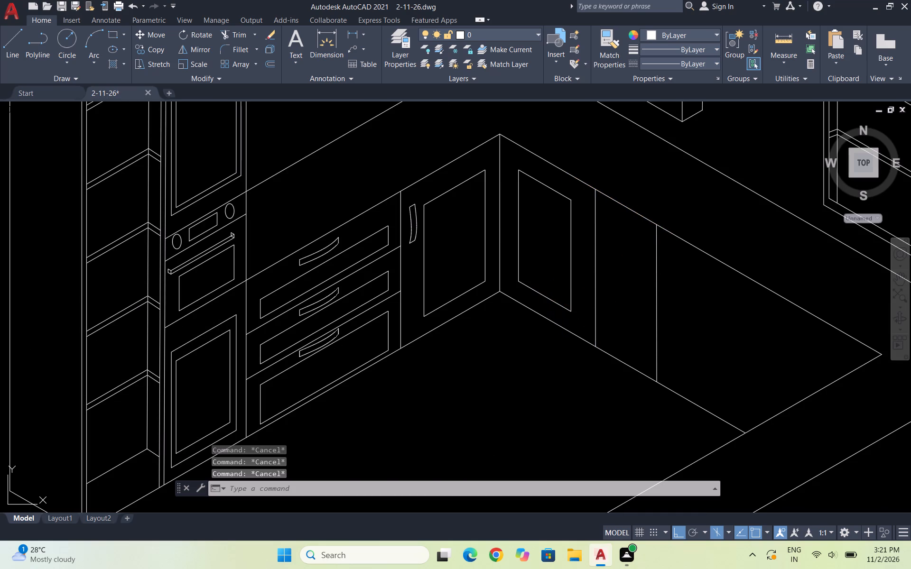
key("Escape")
Draw a closed door panel outline inside the narrow bay, its top and bottom edges in line with the neighbouring panel's.
key("l")
key("Return")
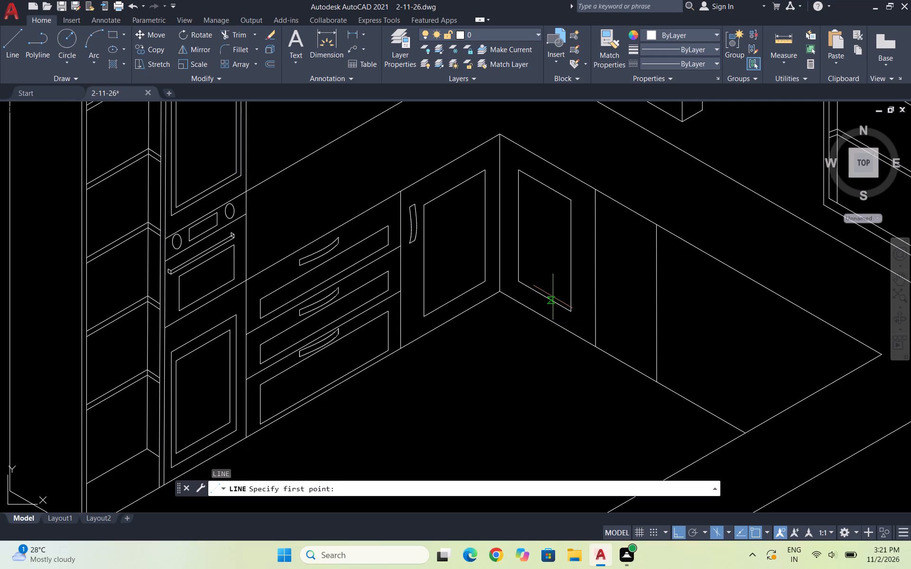
left_click(605, 334)
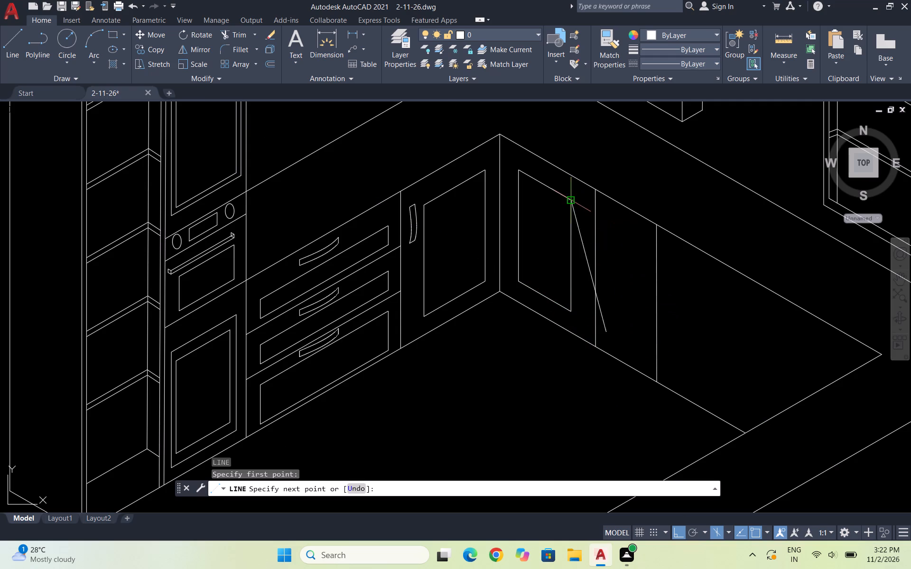
left_click(608, 221)
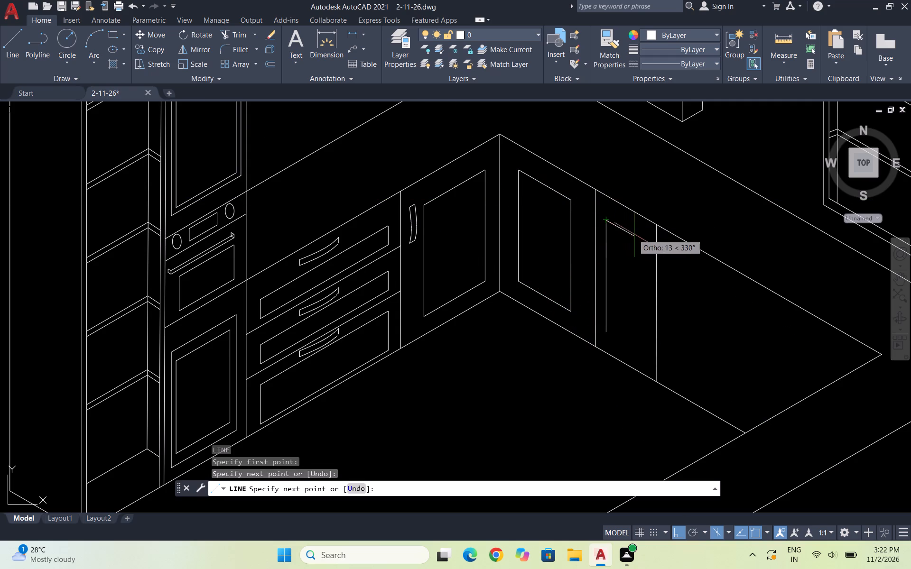
left_click(644, 246)
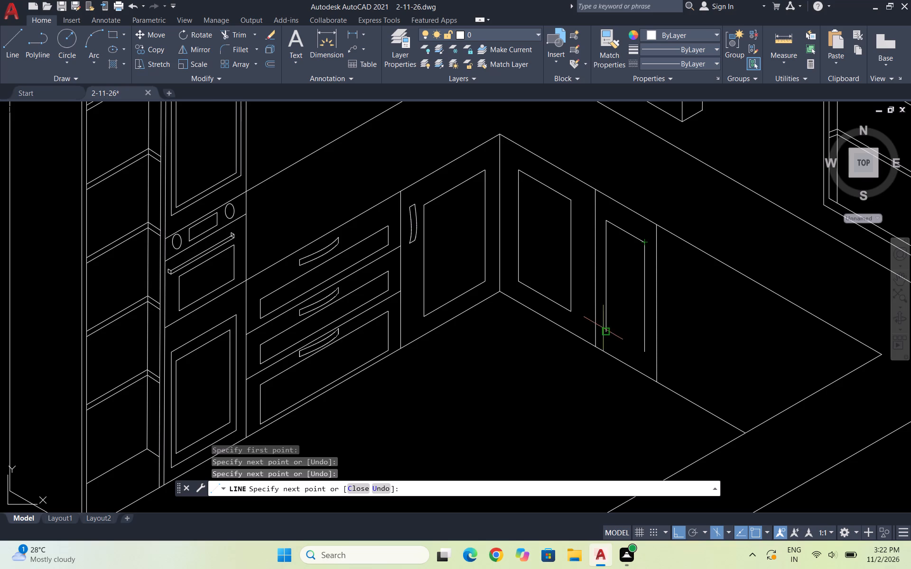
left_click(640, 353)
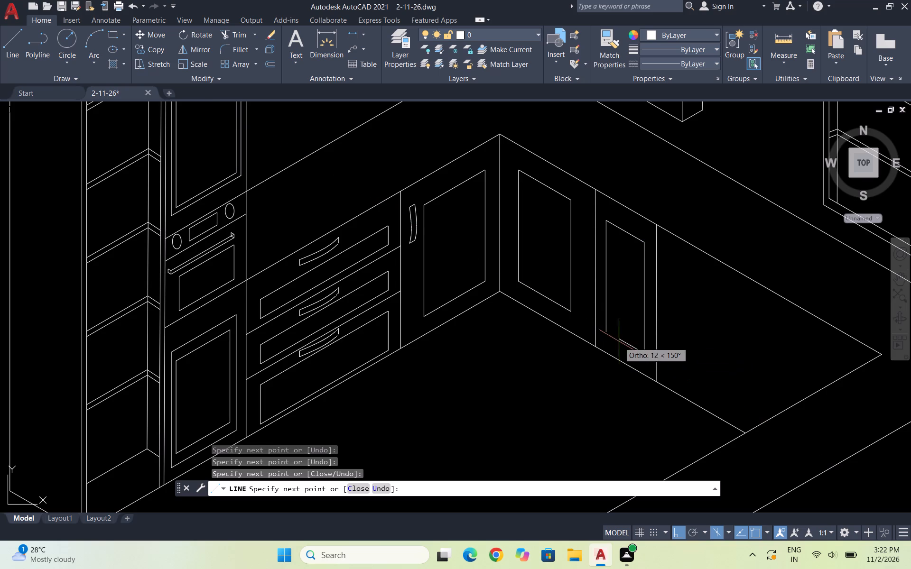
left_click(605, 331)
key("Escape")
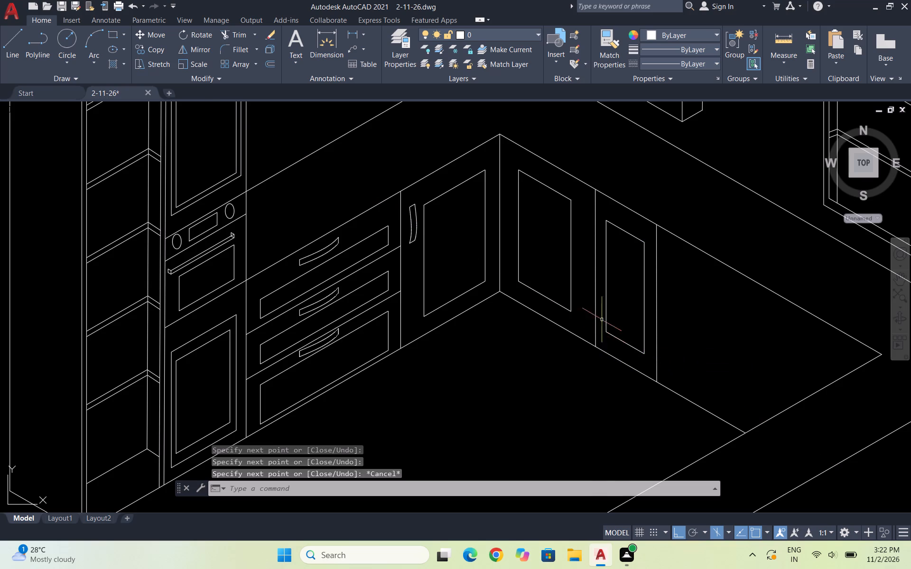
Draw a line about 25 units long at 330° just above the narrow door panel, between the two dividers.
scroll(610, 309, "down", 2)
scroll(614, 272, "up", 5)
key("Escape")
key("Escape")
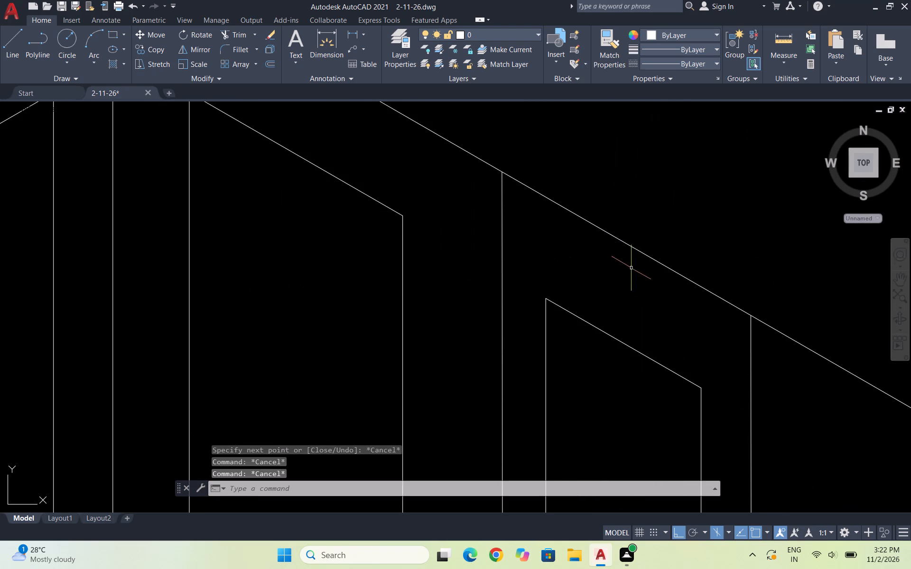
key("Escape")
key("l")
key("Return")
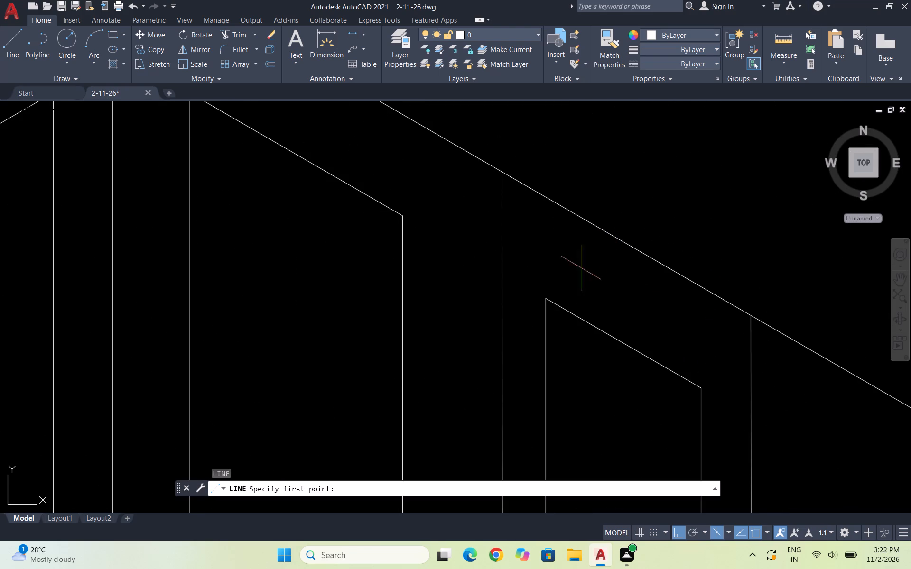
left_click(523, 266)
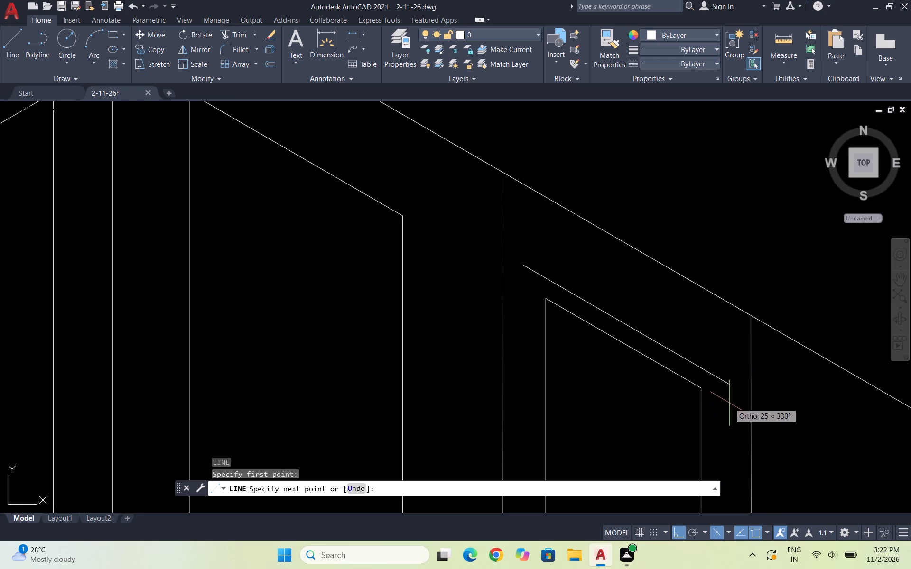
left_click(729, 403)
key("Escape")
Copy the line above the narrow door panel about 3 units straight up.
left_click(686, 367)
left_click(671, 344)
type("CO")
key("Return")
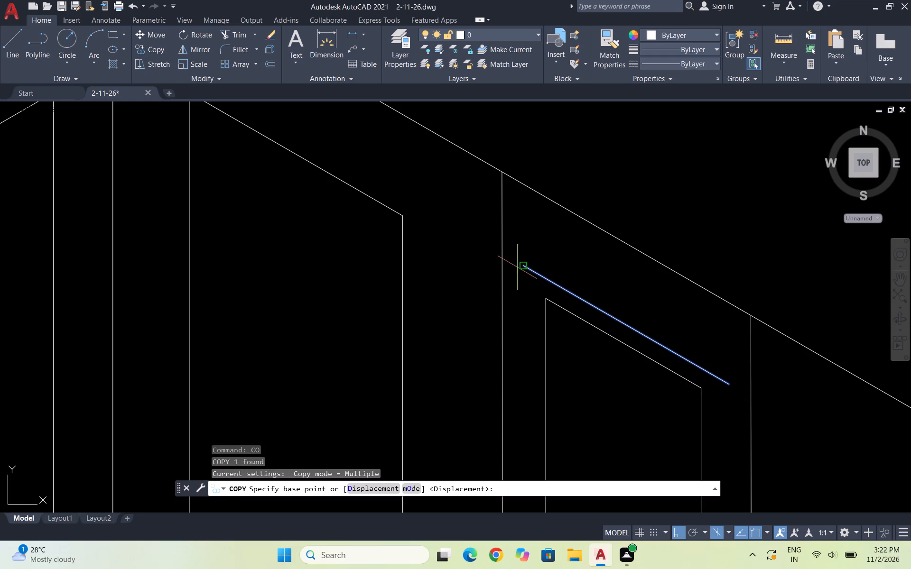
left_click(523, 265)
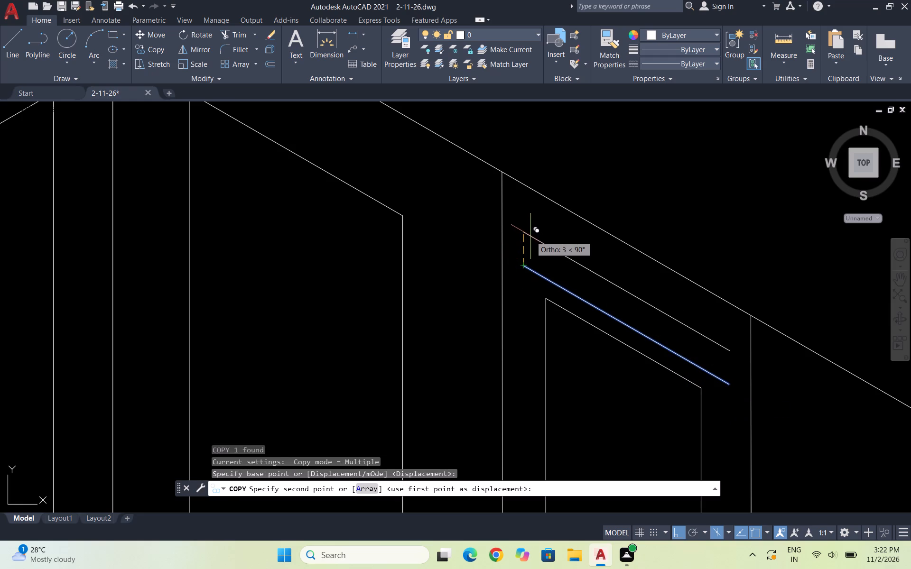
left_click(530, 236)
key("Escape")
key("Escape")
key("Escape")
Draw a short vertical line joining the two parallel lines at their ends farthest from the corner.
key("l")
key("Return")
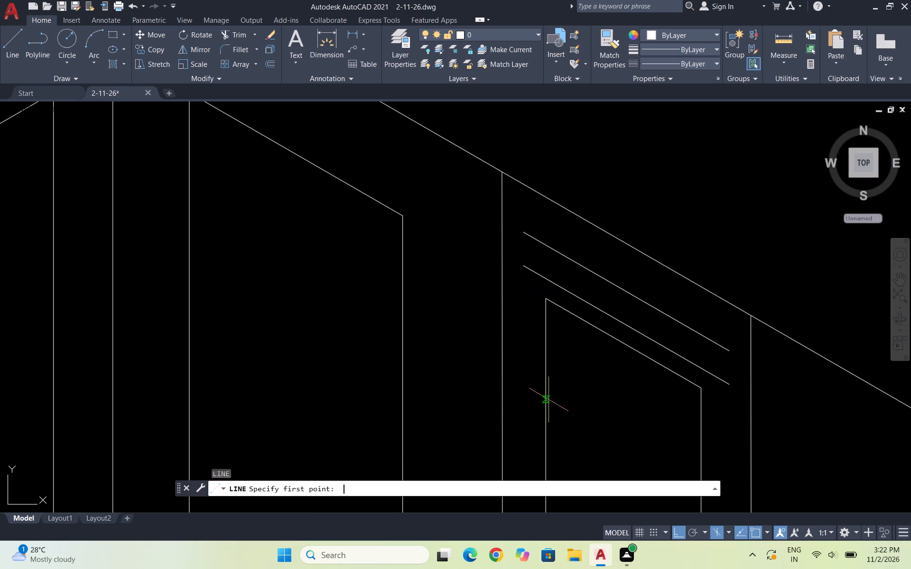
left_click(732, 350)
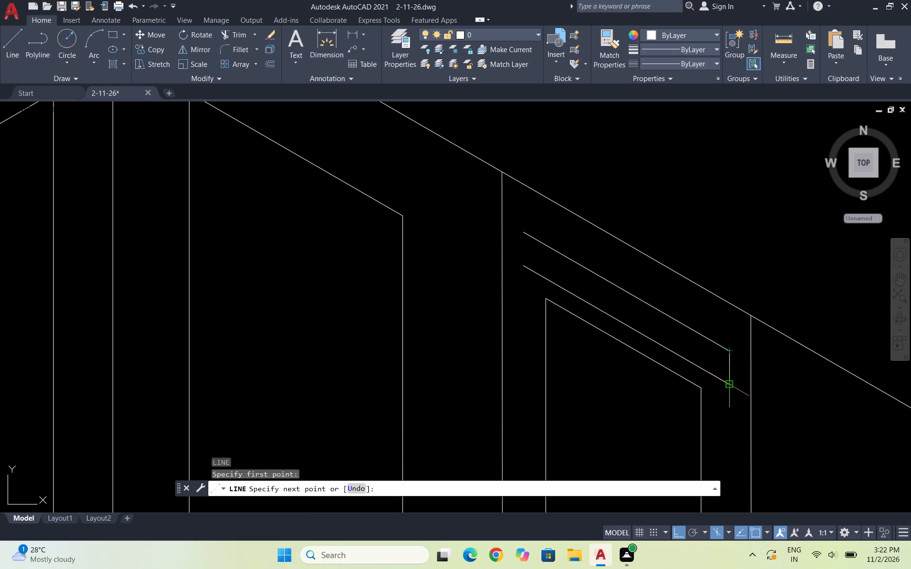
left_click(727, 385)
key("Escape")
Copy the short vertical end line to the opposite end of the parallel lines to close the strip above the narrow panel.
left_click(732, 370)
left_click(722, 363)
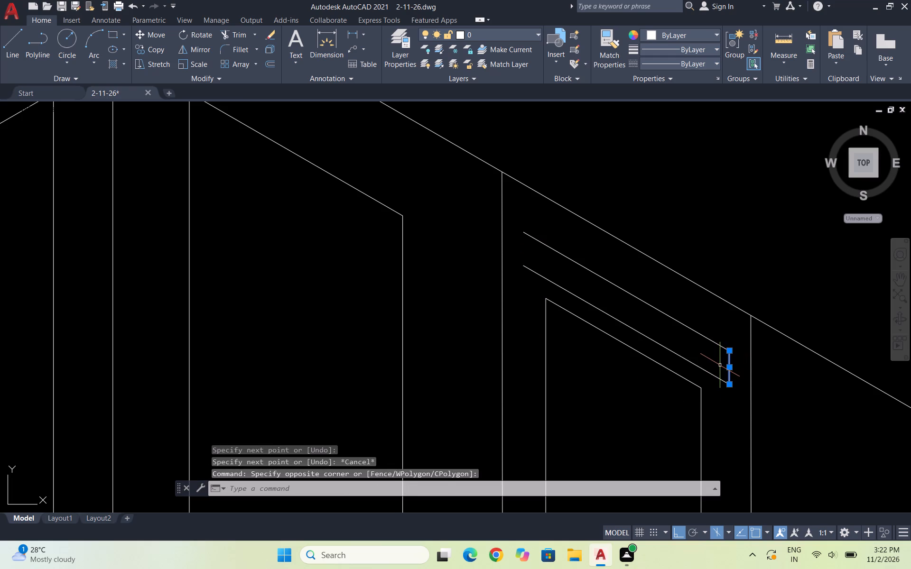
type("CO")
key("Return")
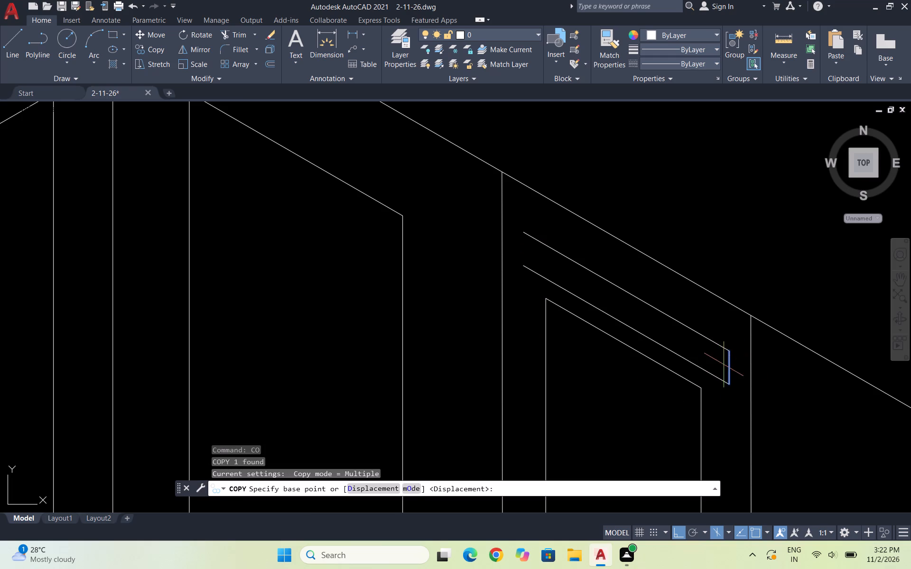
left_click(729, 349)
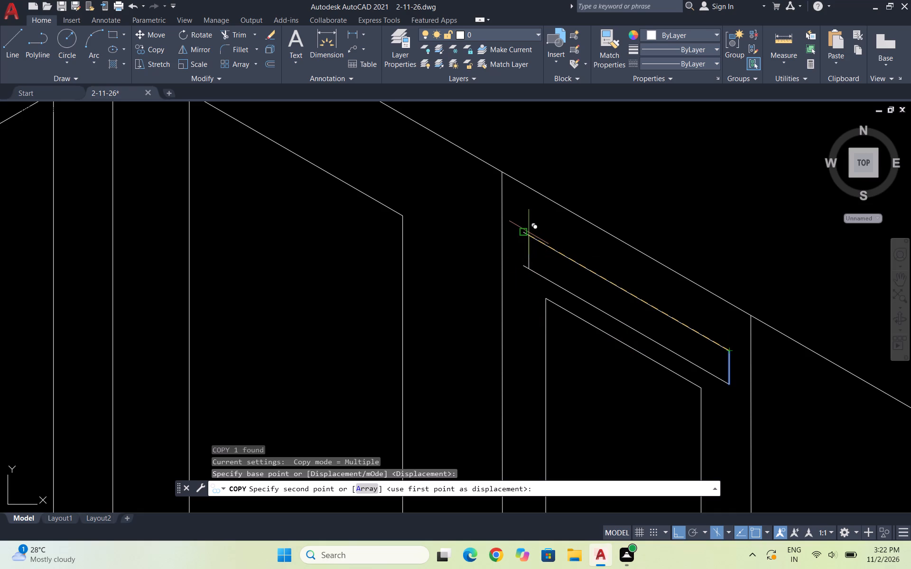
left_click(527, 232)
key("Escape")
scroll(604, 241, "down", 3)
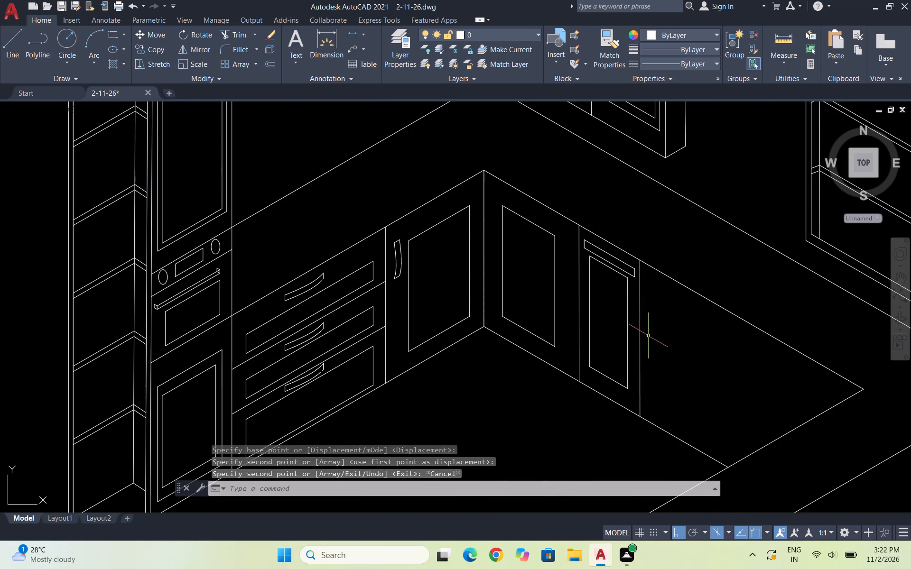
key("Escape")
key("Escape")
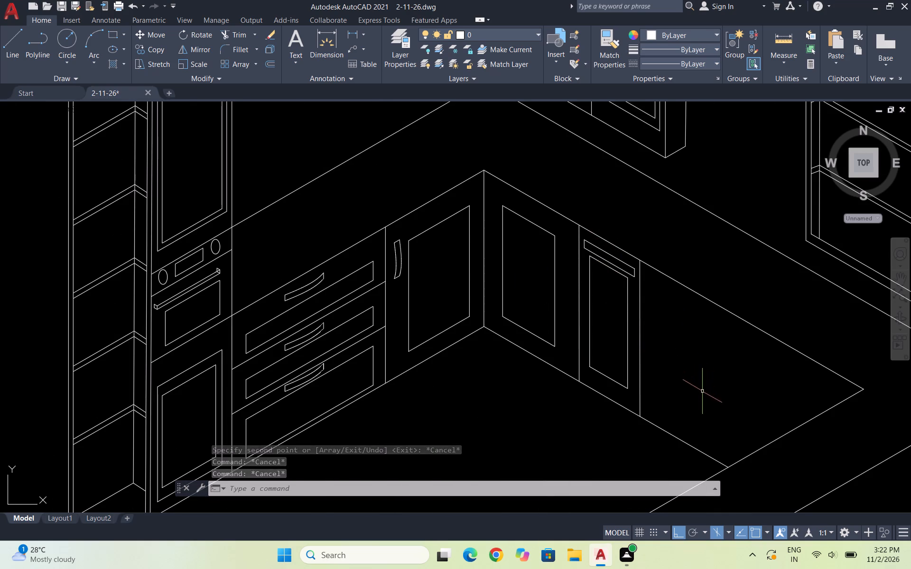
Draw a line at 330° from about a third of the way down the outer divider to the peninsula countertop's inner edge.
scroll(743, 356, "down", 2)
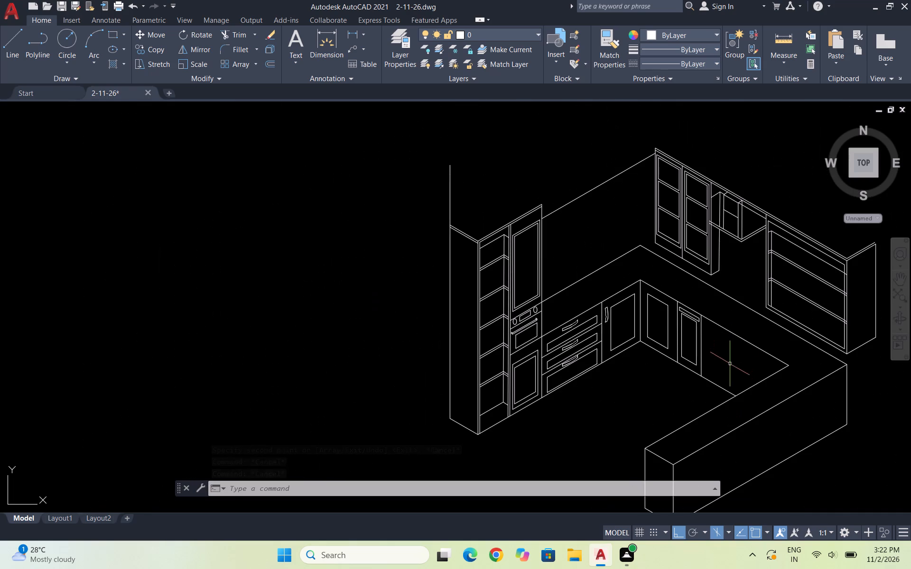
key("l")
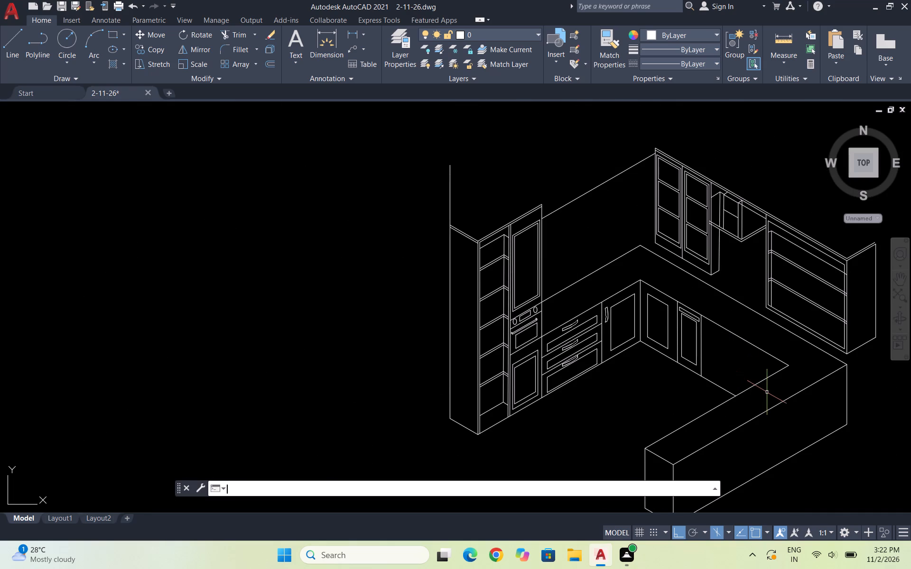
key("Return")
scroll(744, 358, "up", 1)
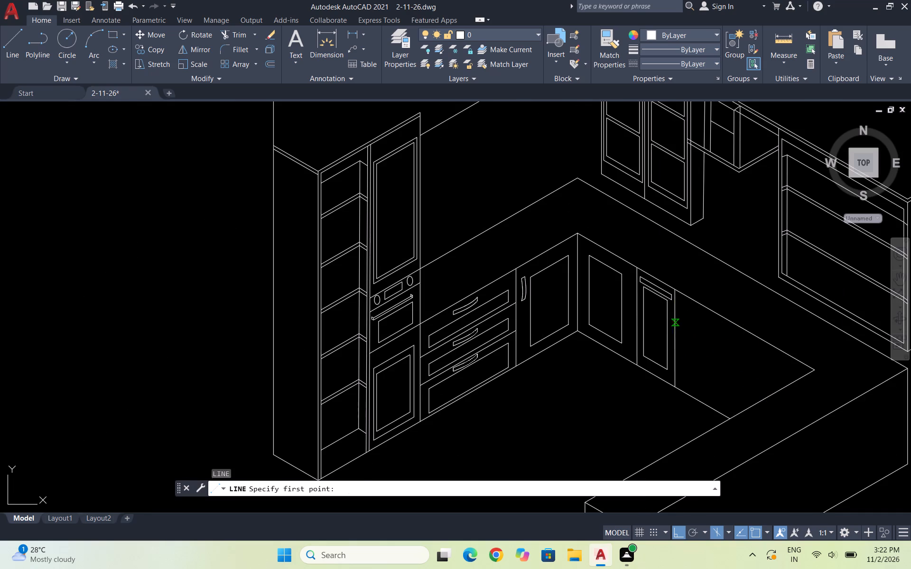
left_click(674, 323)
scroll(785, 377, "up", 2)
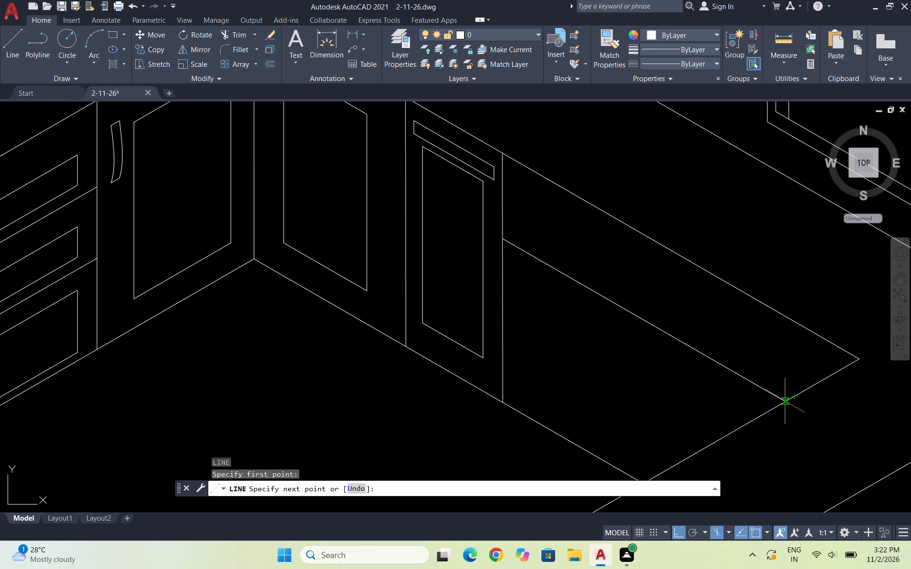
left_click(785, 401)
key("Escape")
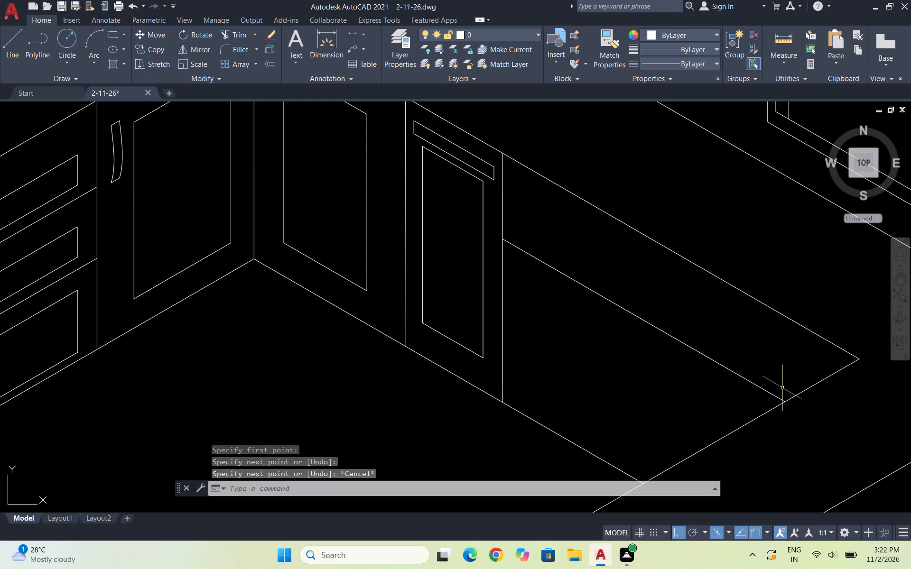
Draw a 330° line above the division line, from just inside the outer divider to the peninsula countertop's inner edge.
key("Escape")
key("Escape")
key("Escape")
key("Escape")
key("l")
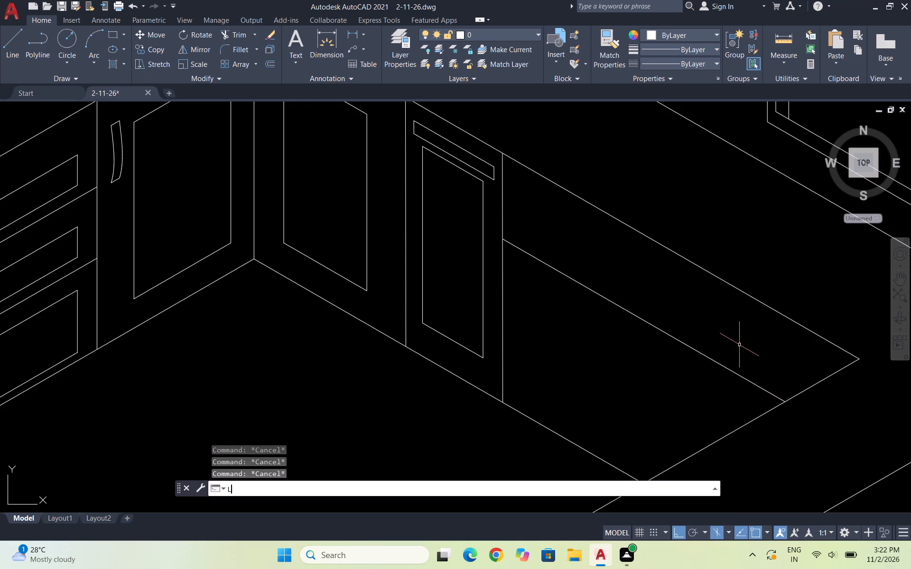
key("Return")
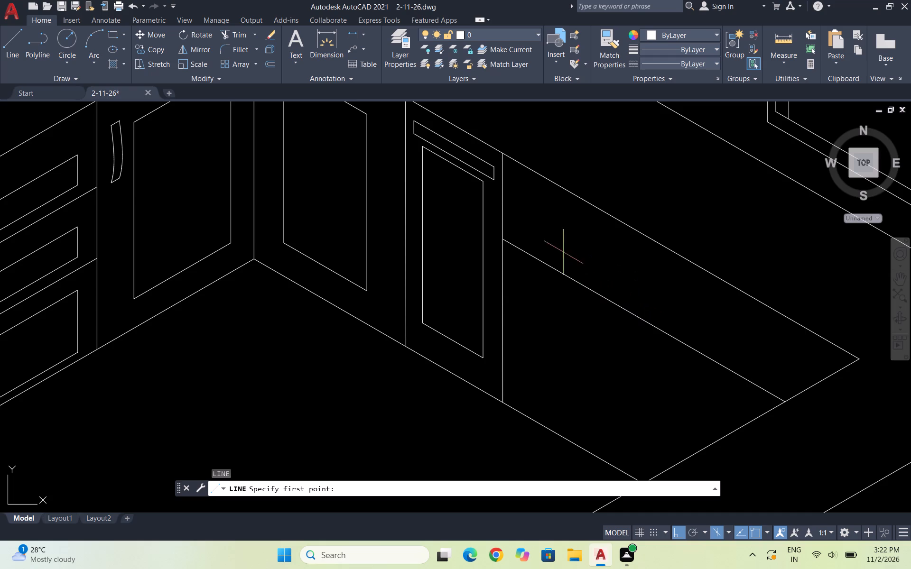
left_click(535, 213)
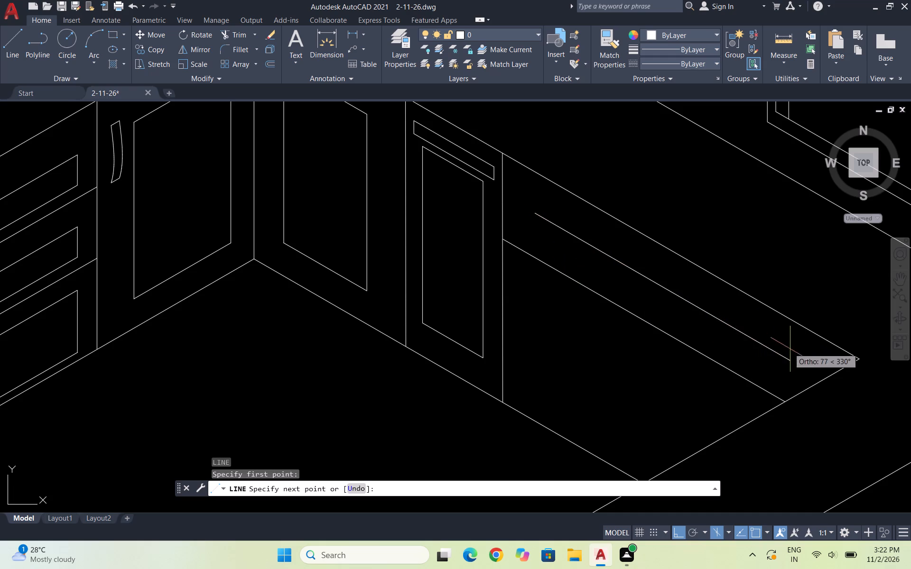
left_click(823, 380)
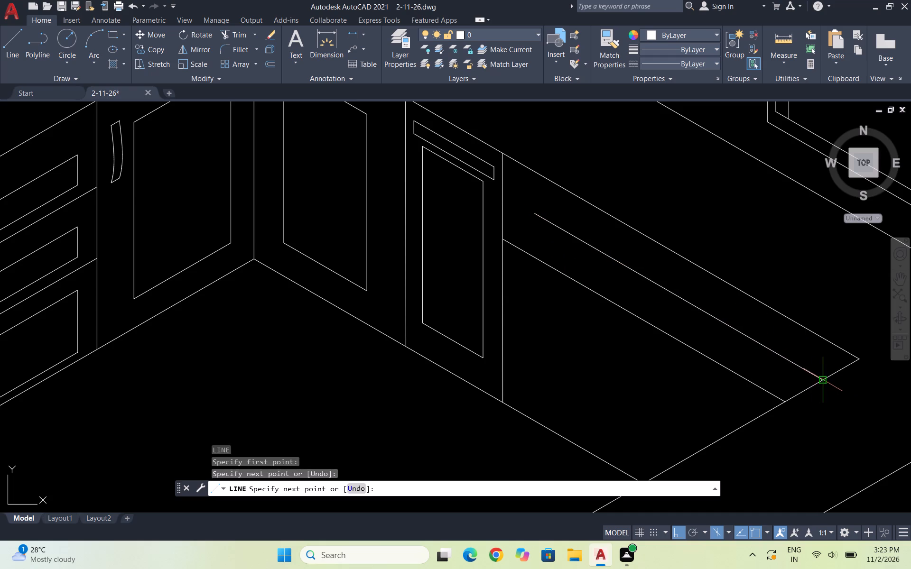
key("Escape")
Copy the new 330° line about 6 units straight down, just above the division line.
scroll(721, 301, "up", 1)
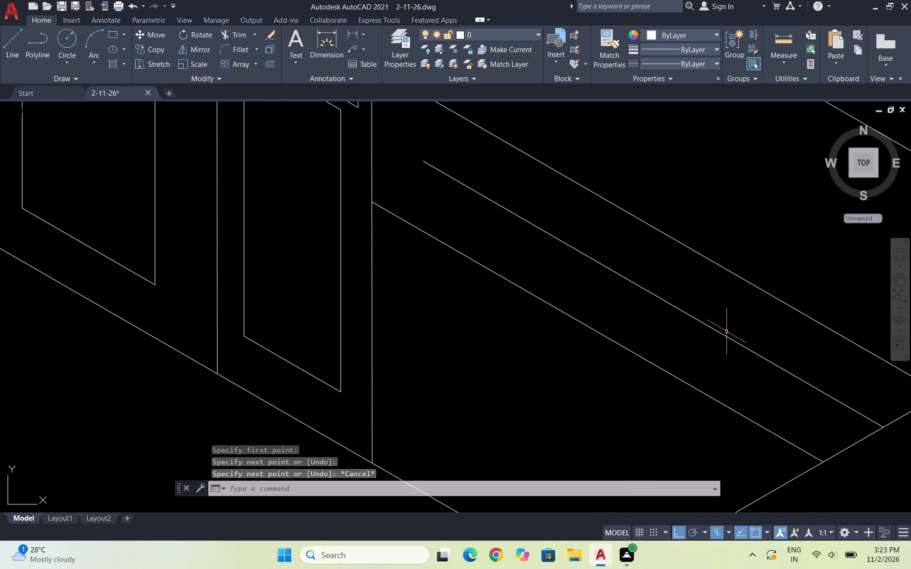
left_click(727, 341)
left_click(680, 316)
type("CO")
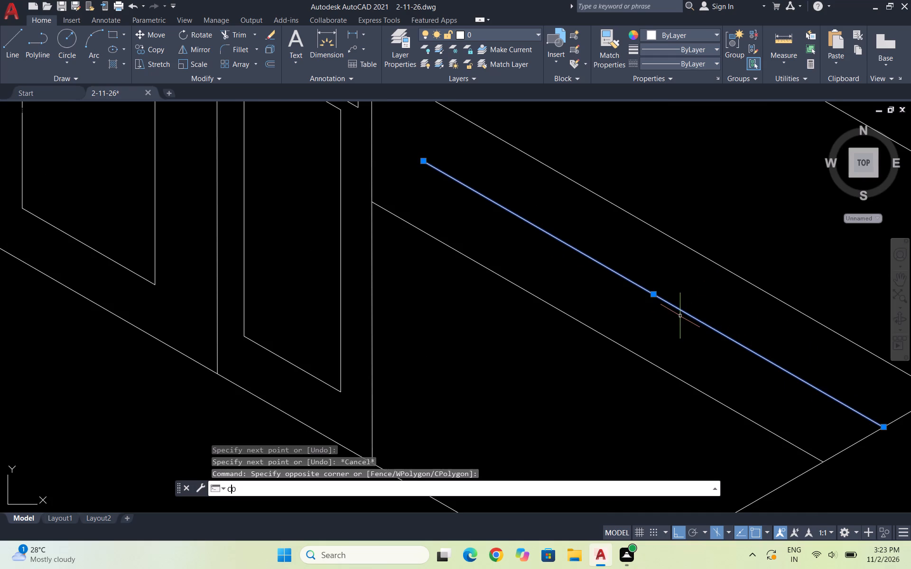
key("Return")
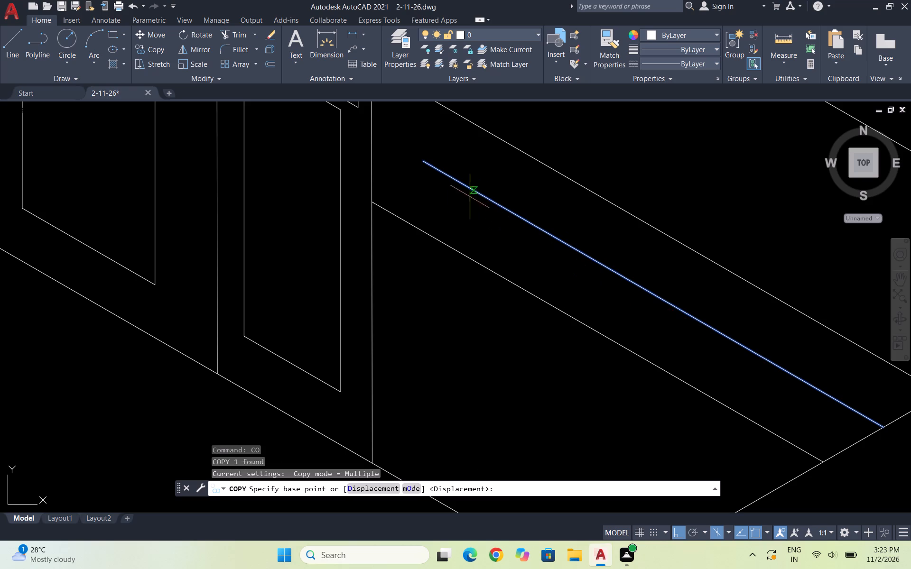
left_click(423, 157)
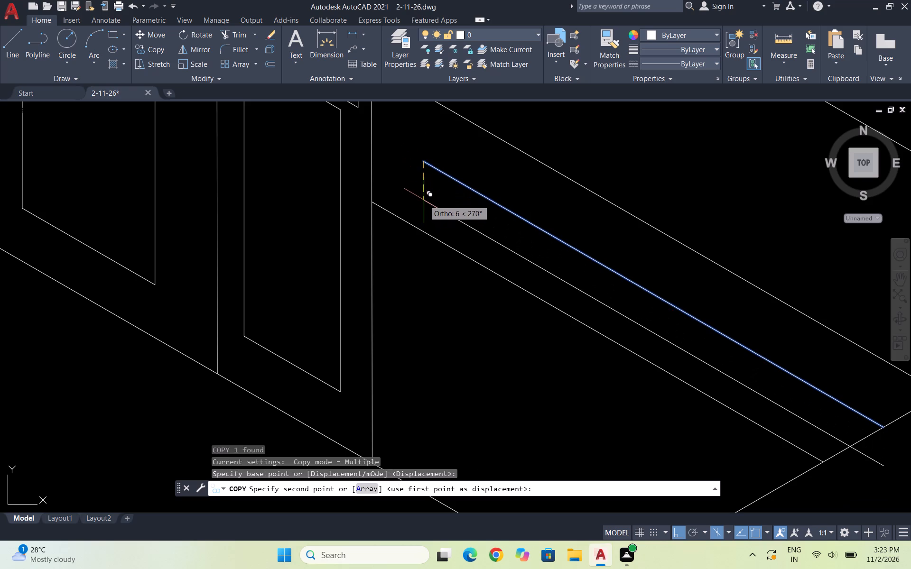
left_click(424, 200)
key("Escape")
key("Escape")
key("Escape")
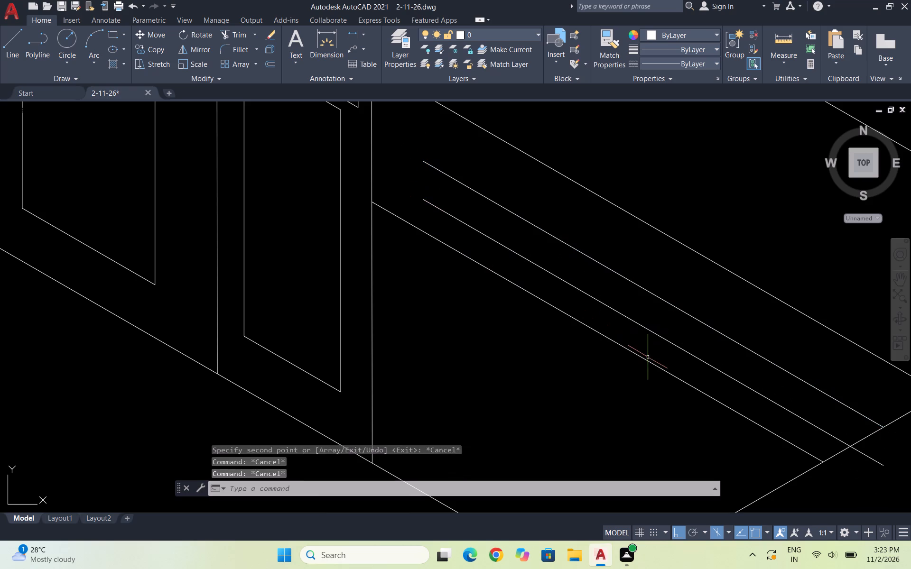
Draw a short vertical line joining the two parallel lines at their ends nearest the outer divider.
key("l")
key("Return")
left_click(420, 157)
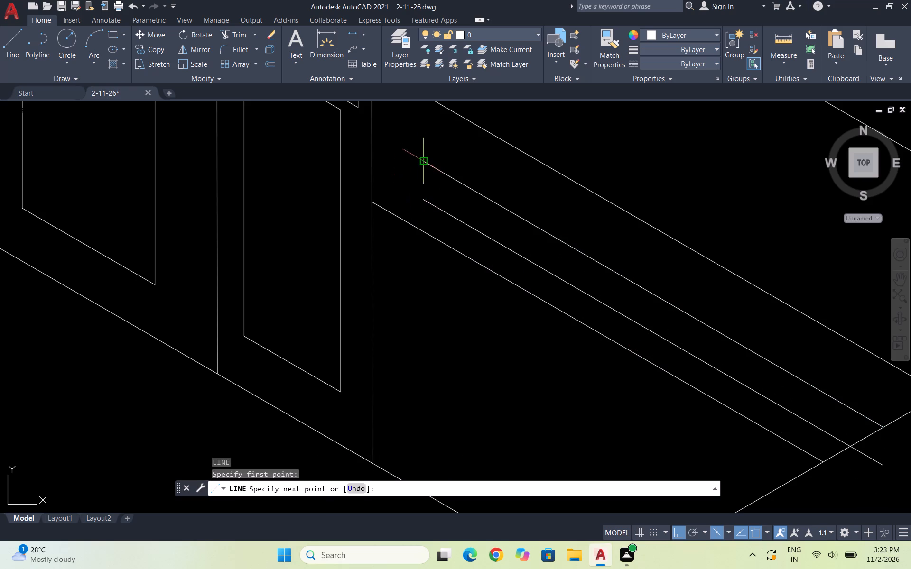
left_click(423, 198)
key("Escape")
Trim the copied line's overhang past the peninsula countertop's inner edge.
scroll(413, 179, "down", 2)
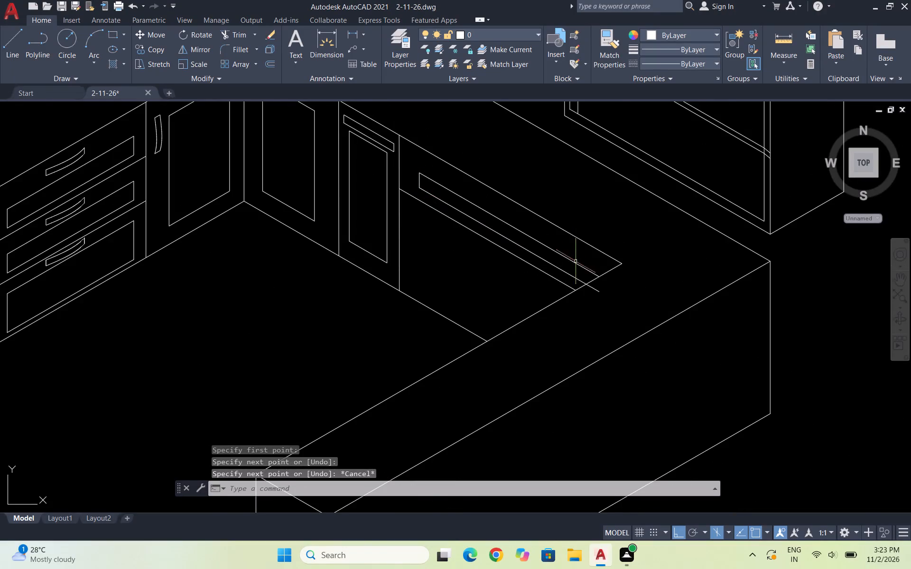
scroll(577, 272, "up", 2)
key("Escape")
type("TR")
key("Return")
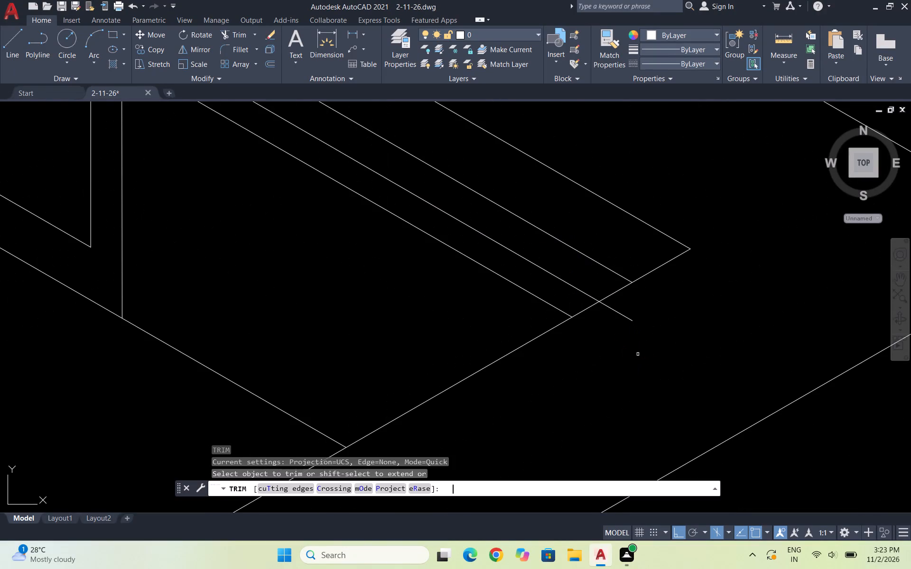
left_click(628, 313)
left_click(601, 353)
scroll(685, 298, "down", 2)
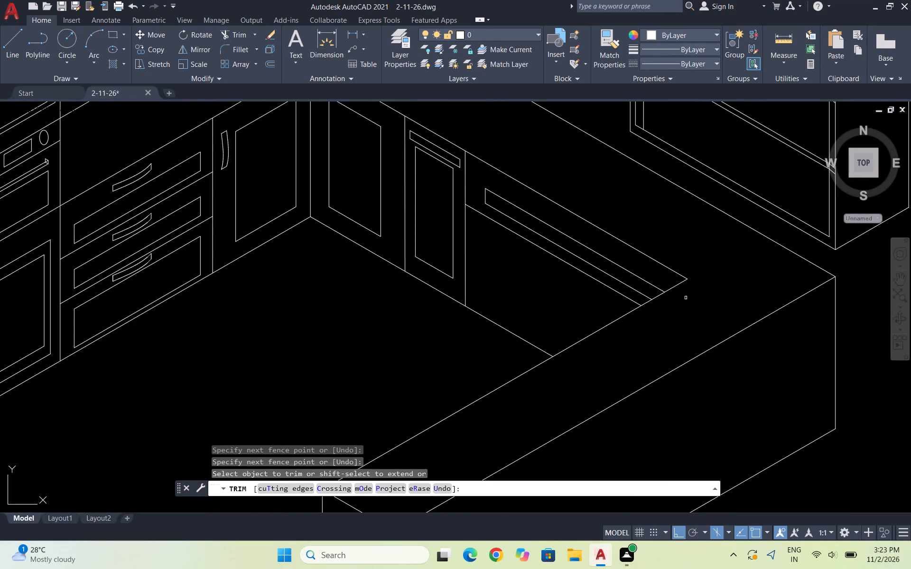
key("Escape")
key("Escape")
Draw a shorter 330° line between the drawer panel's upper line and the cabinet front's top edge.
key("l")
key("Return")
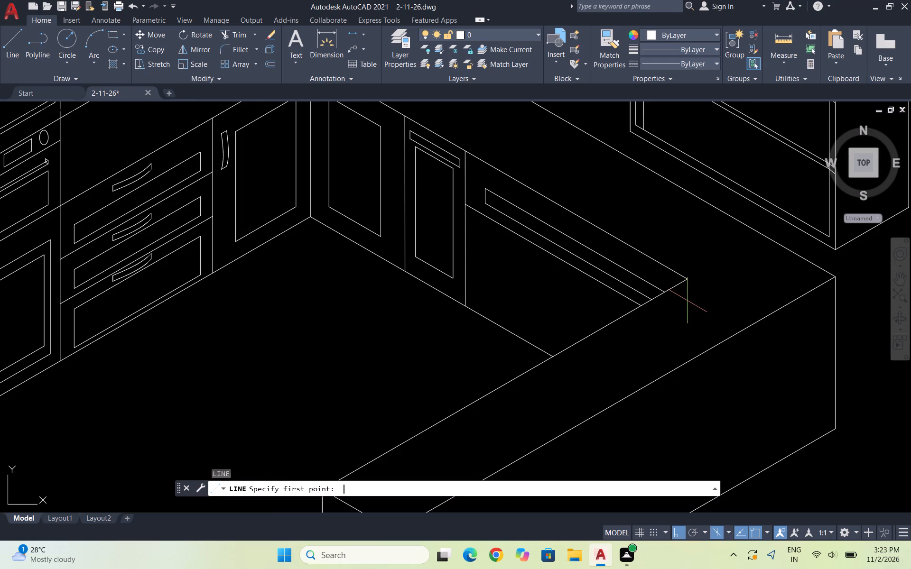
scroll(591, 193, "up", 1)
scroll(535, 212, "up", 1)
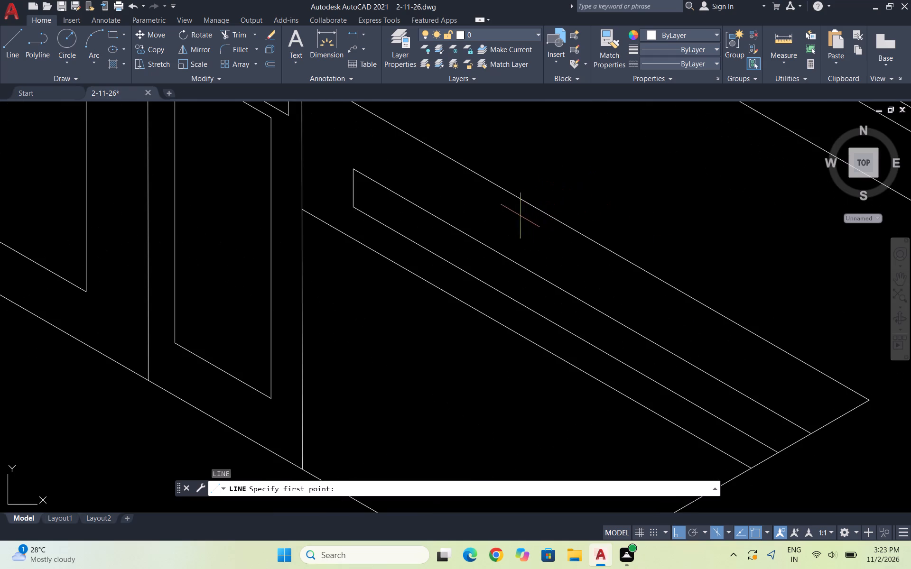
scroll(518, 214, "up", 1)
left_click(472, 205)
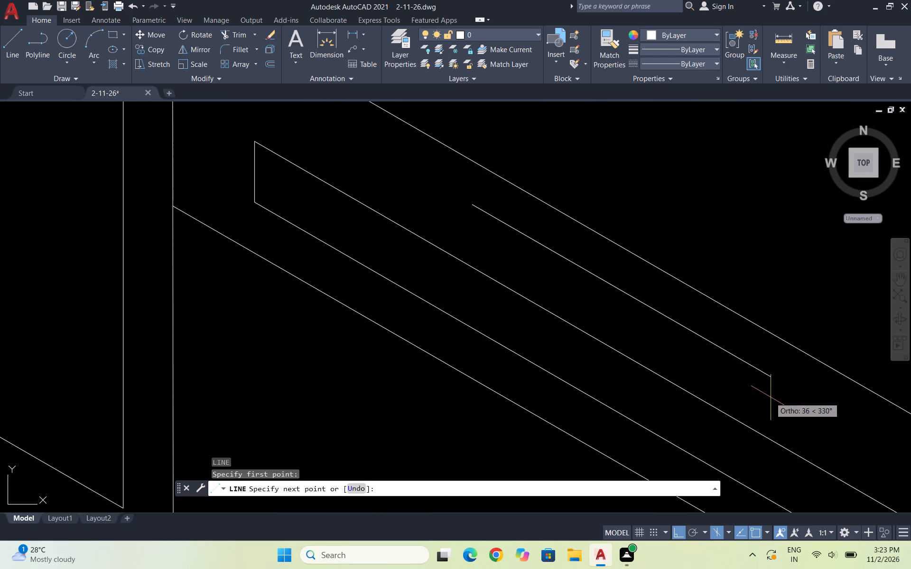
left_click(792, 407)
key("Escape")
Copy the shorter 330° line about 3 units straight down to form the handle's lower edge.
scroll(753, 367, "up", 2)
left_click_drag(766, 397, 747, 370)
left_click(715, 336)
scroll(719, 334, "down", 3)
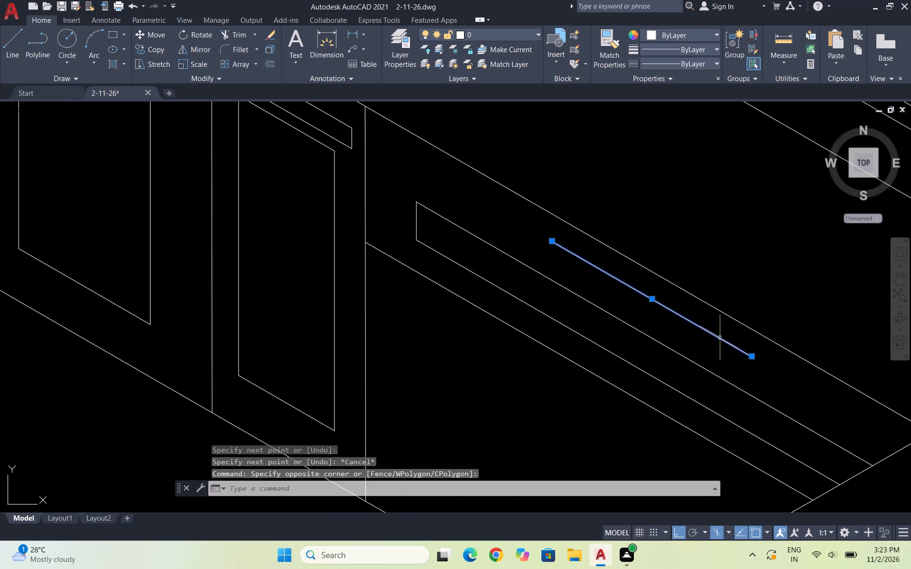
type("CO")
key("Return")
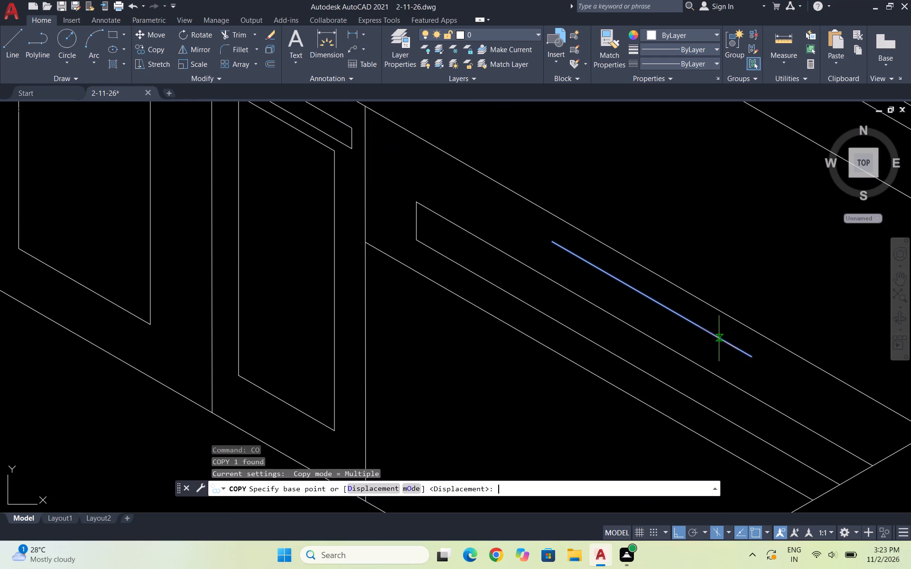
left_click(554, 241)
scroll(553, 257, "up", 3)
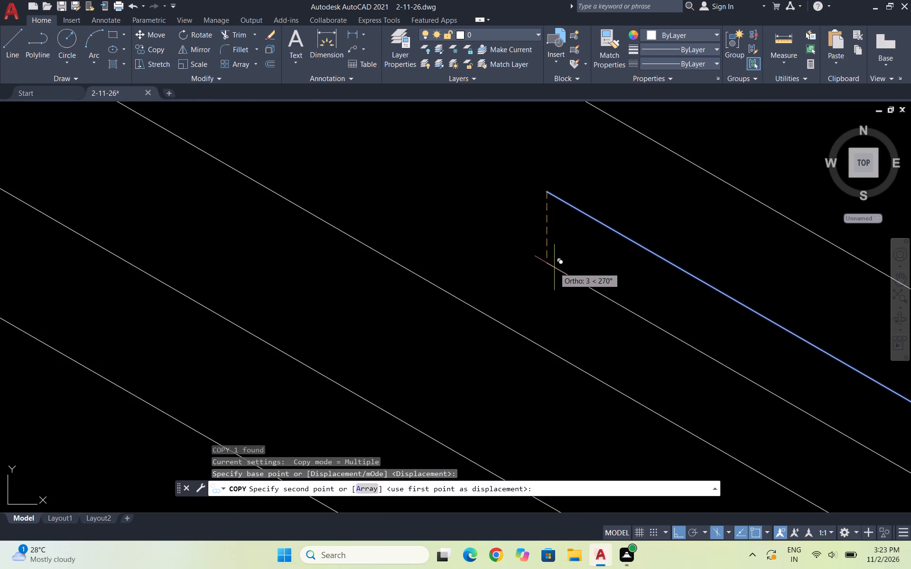
left_click(555, 268)
scroll(526, 256, "down", 2)
key("Escape")
key("Escape")
key("Escape")
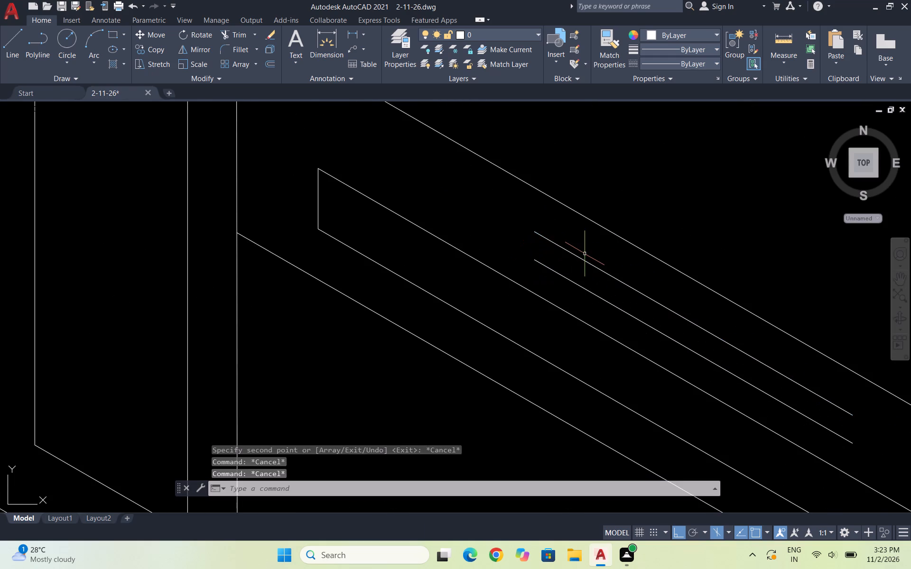
Draw a short vertical line joining the two handle lines at their ends nearest the outer divider.
key("Escape")
key("l")
key("Return")
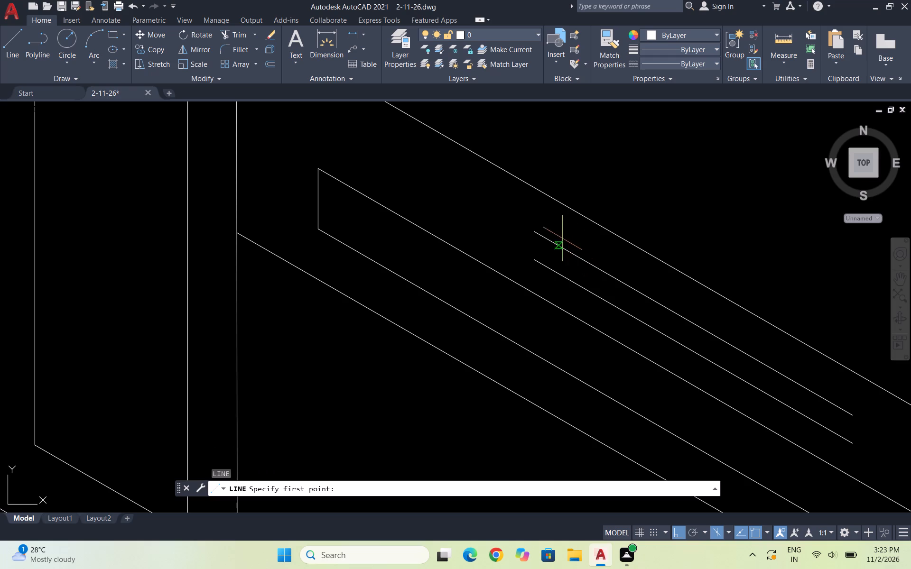
left_click(536, 230)
left_click(535, 259)
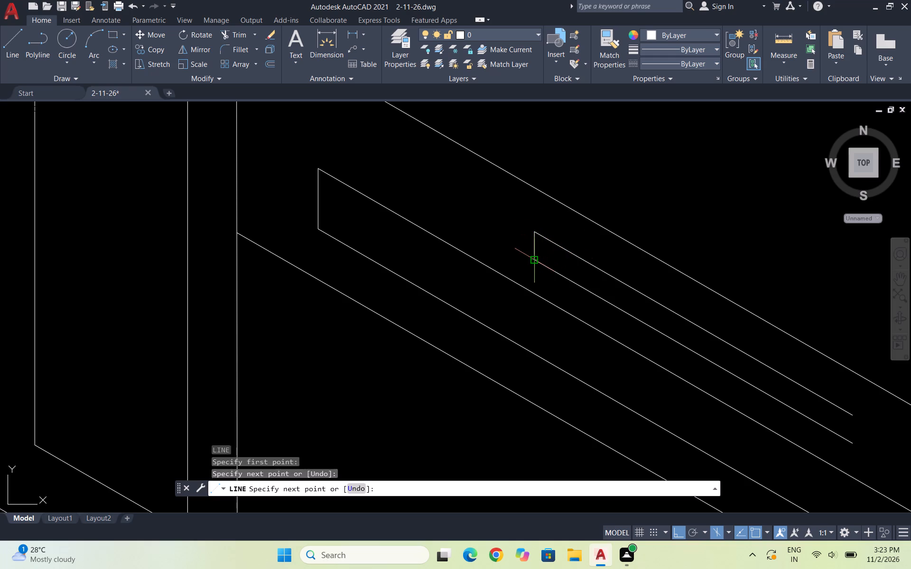
key("Escape")
Copy the handle's short vertical end line to the opposite end of its parallel lines to close the outline.
scroll(531, 243, "up", 2)
left_click_drag(567, 273, 558, 266)
left_click(493, 239)
type("CP")
key("BackSpace")
key("o")
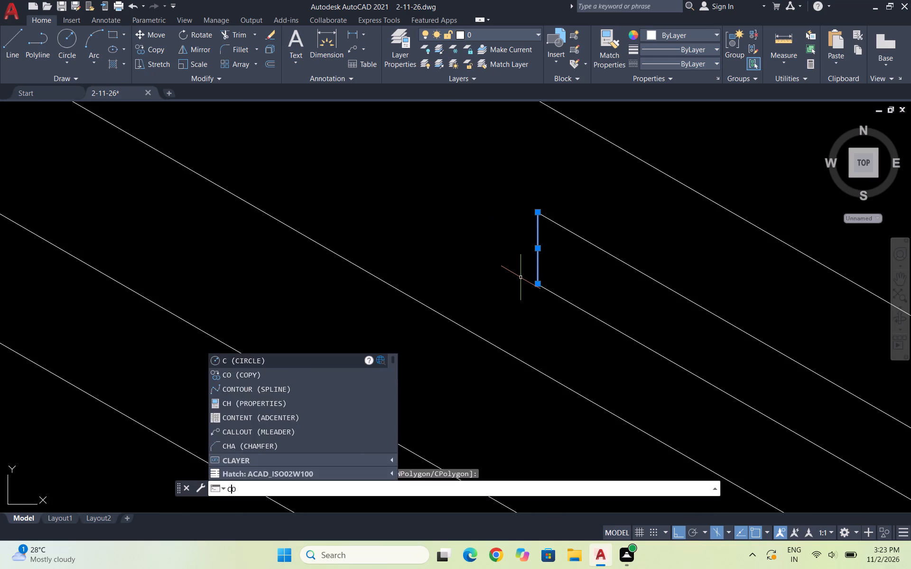
key("Return")
left_click(540, 212)
scroll(510, 208, "down", 1)
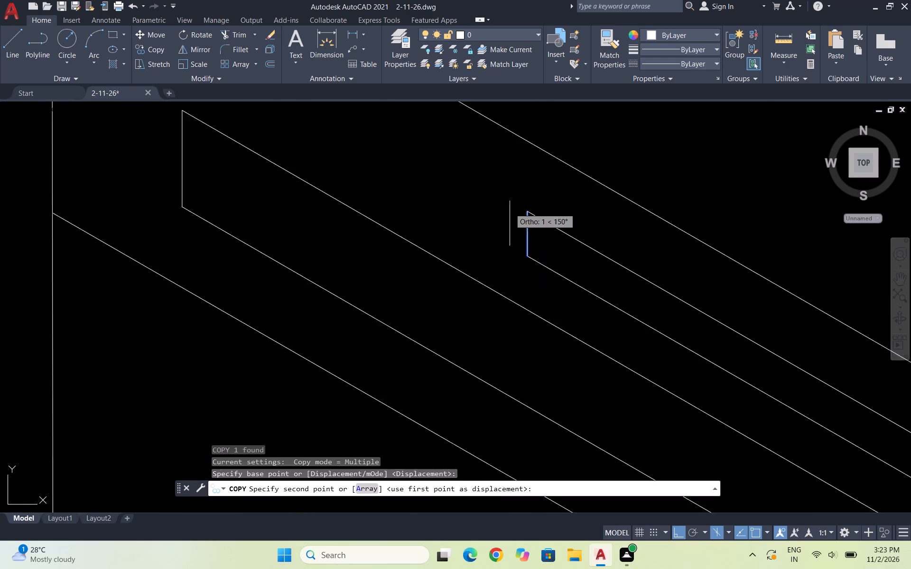
scroll(510, 208, "down", 2)
scroll(716, 308, "up", 1)
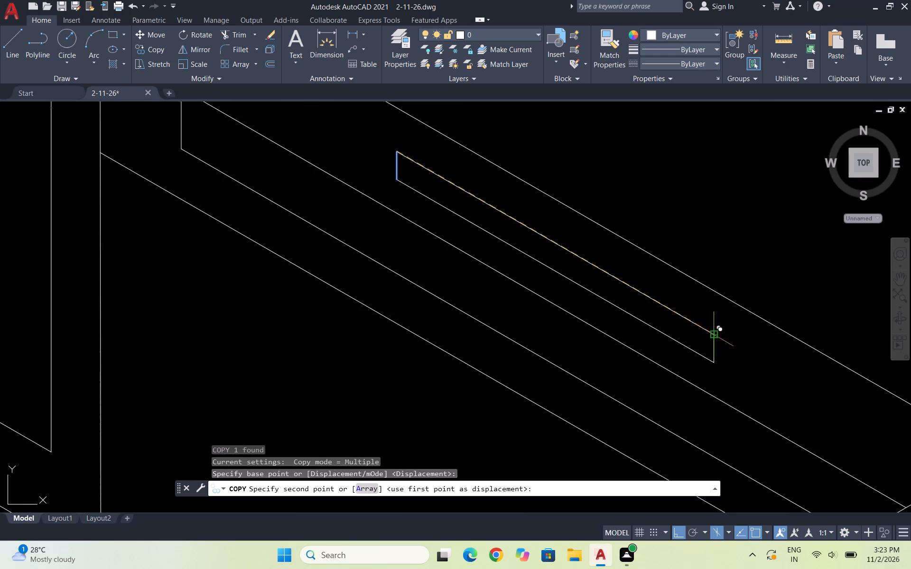
left_click(717, 333)
key("Escape")
scroll(675, 279, "down", 3)
key("Escape")
Move the four-line handle outline a short way along its length toward the outer divider.
scroll(679, 288, "up", 4)
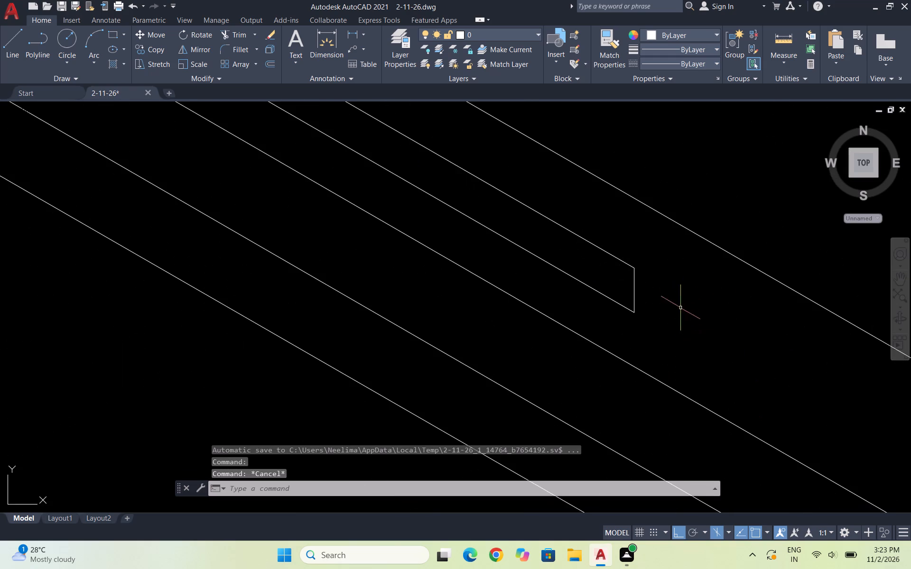
left_click_drag(670, 326, 664, 322)
left_click(614, 262)
scroll(661, 291, "down", 2)
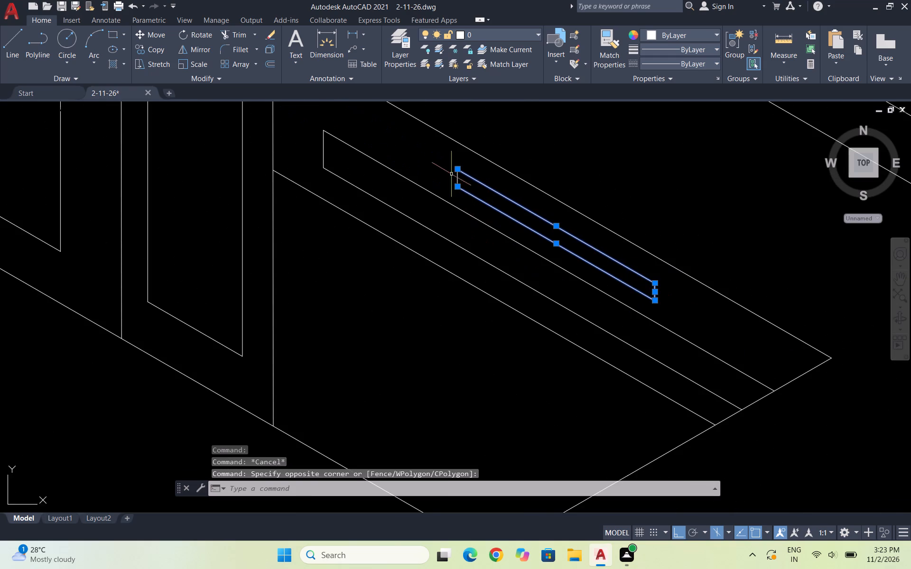
scroll(449, 171, "up", 3)
left_click_drag(510, 212, 505, 209)
left_click(444, 181)
scroll(455, 184, "down", 3)
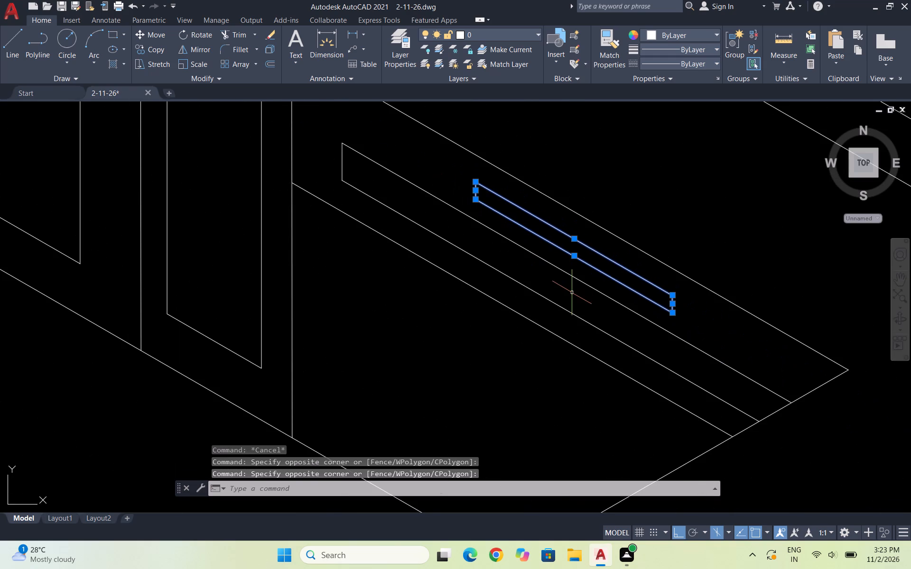
key("m")
key("Return")
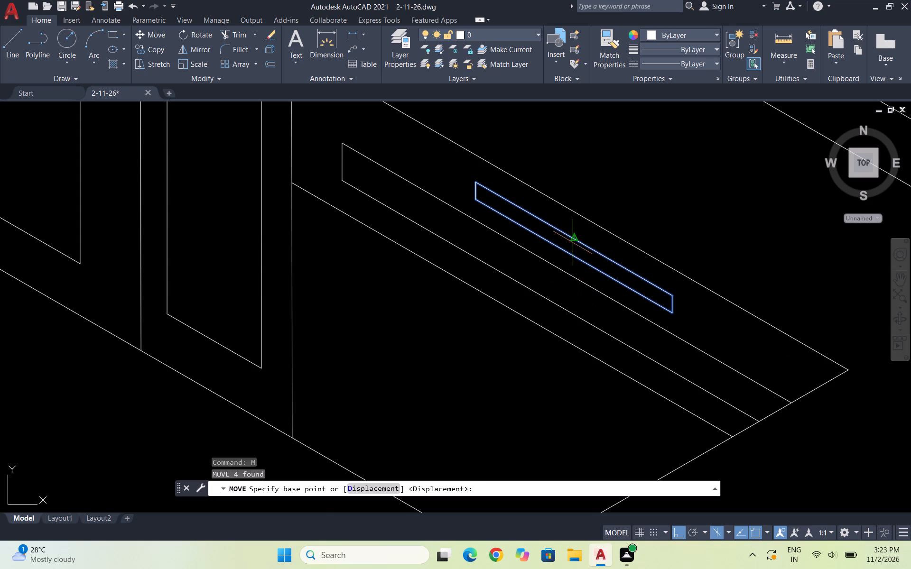
left_click(573, 243)
left_click(536, 213)
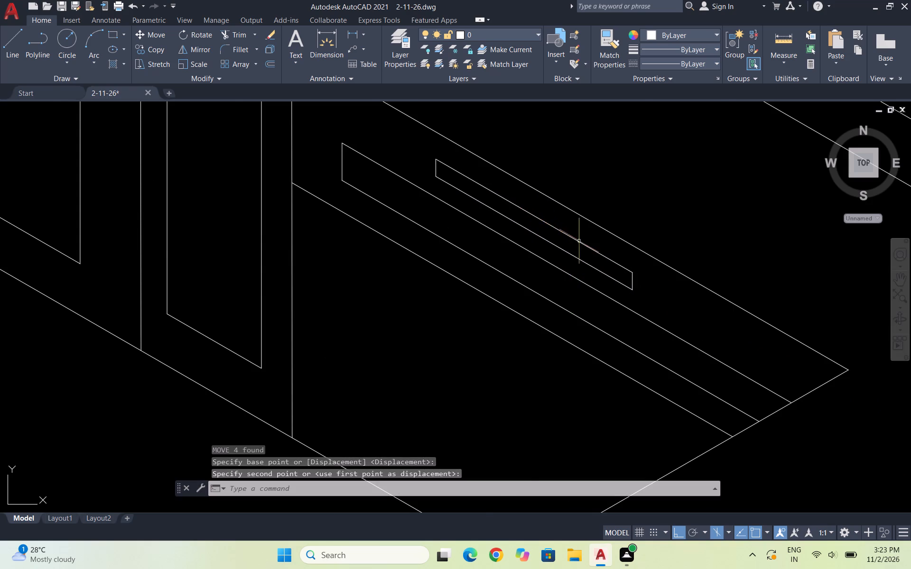
scroll(708, 259, "down", 1)
key("Escape")
key("Escape")
key("Escape")
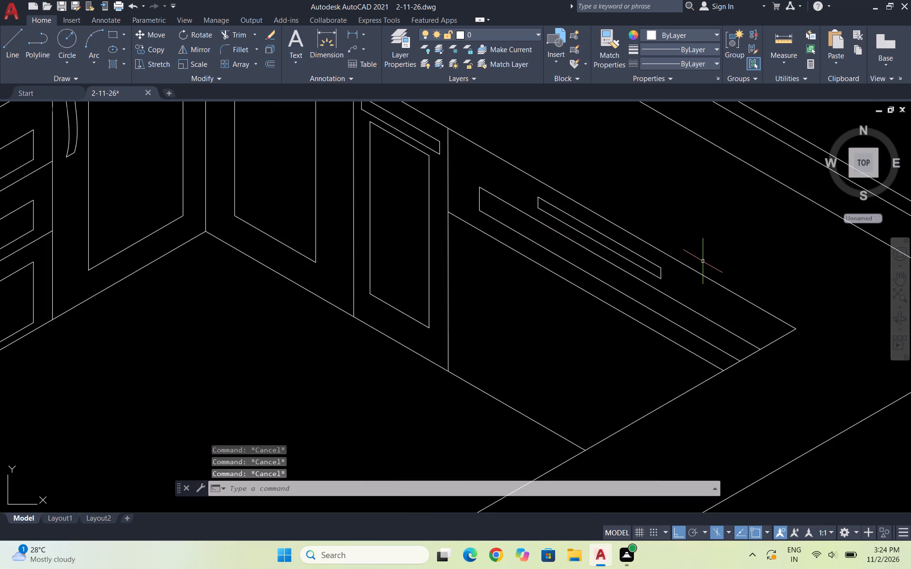
Draw a 150° line from the peninsula edge to the outer divider, about halfway between the drawer front's lower line and the base edge.
scroll(599, 335, "down", 3)
scroll(734, 320, "down", 2)
scroll(695, 372, "up", 2)
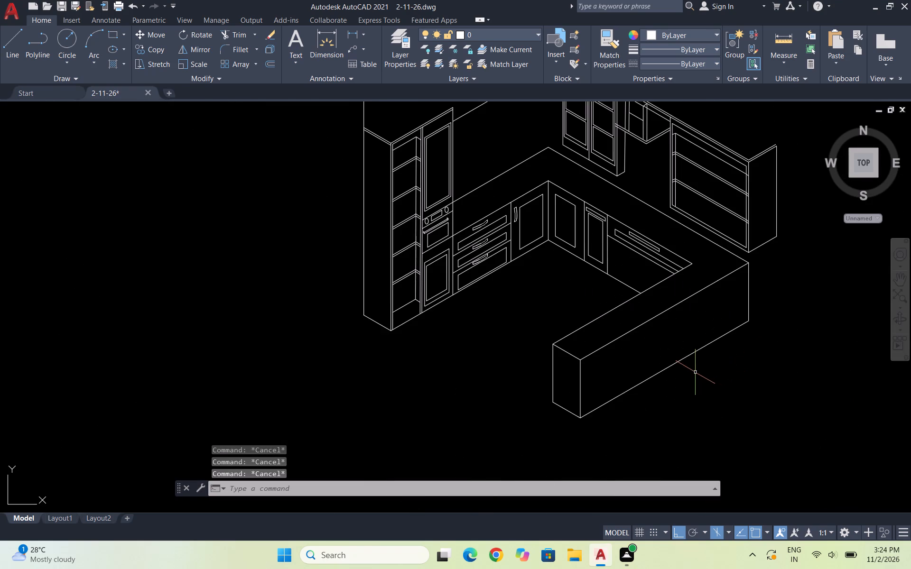
scroll(644, 264, "up", 2)
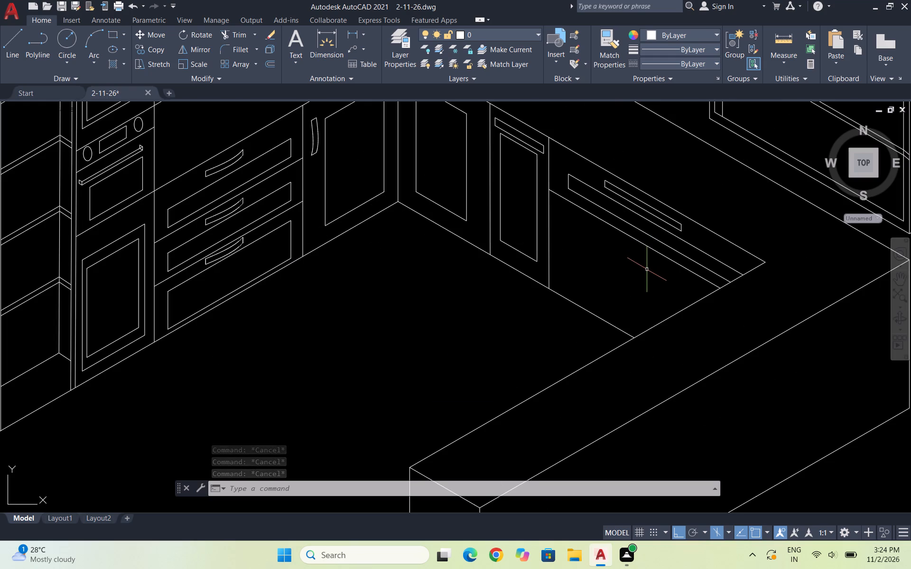
key("l")
key("shift+Return")
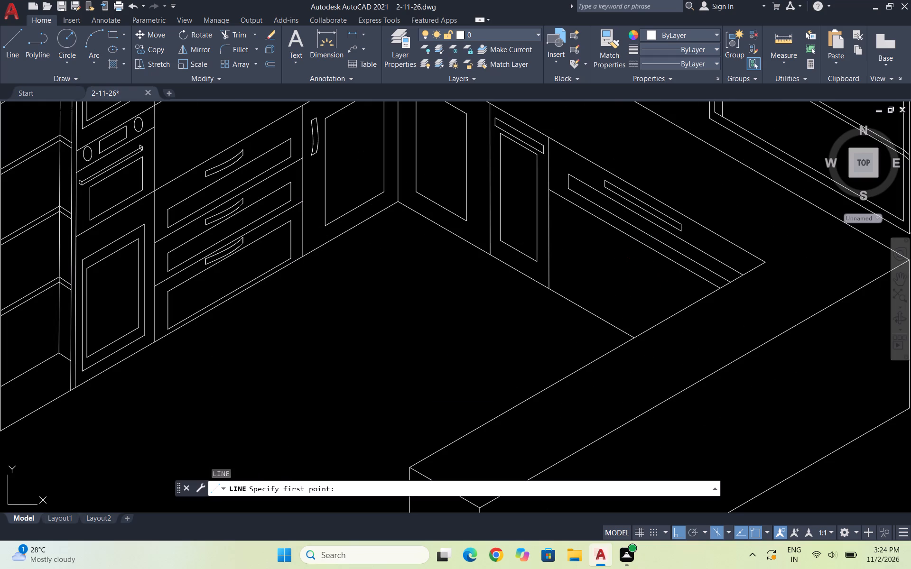
left_click(675, 316)
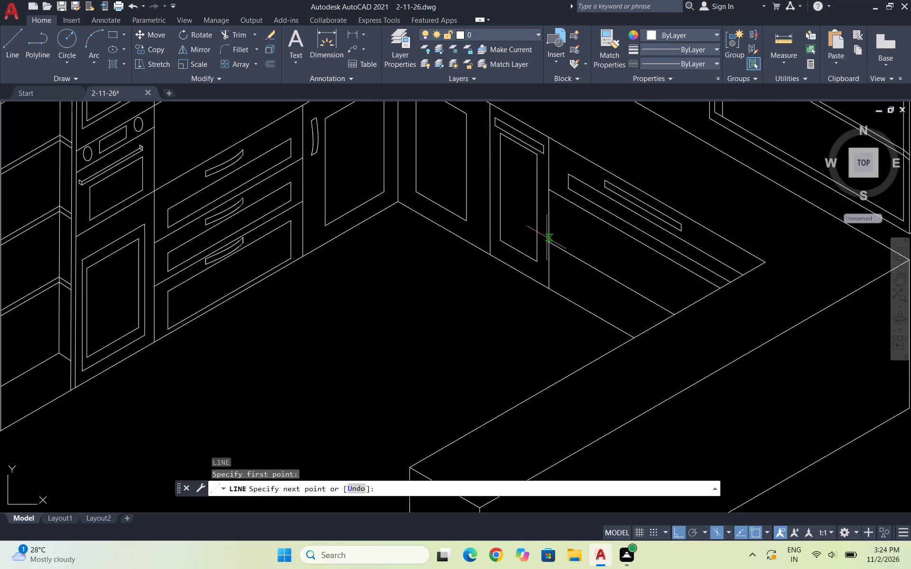
left_click(550, 240)
key("Escape")
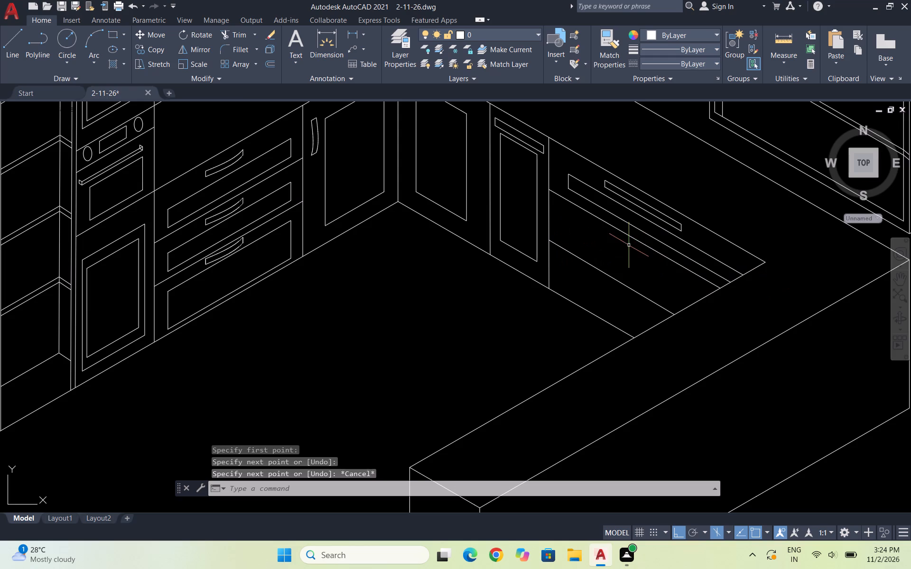
Draw a panel outline below the drawer front: a 150° line from the peninsula edge, stopping short of the divider, with a vertical down to the base edge.
scroll(629, 245, "up", 1)
key("l")
key("Return")
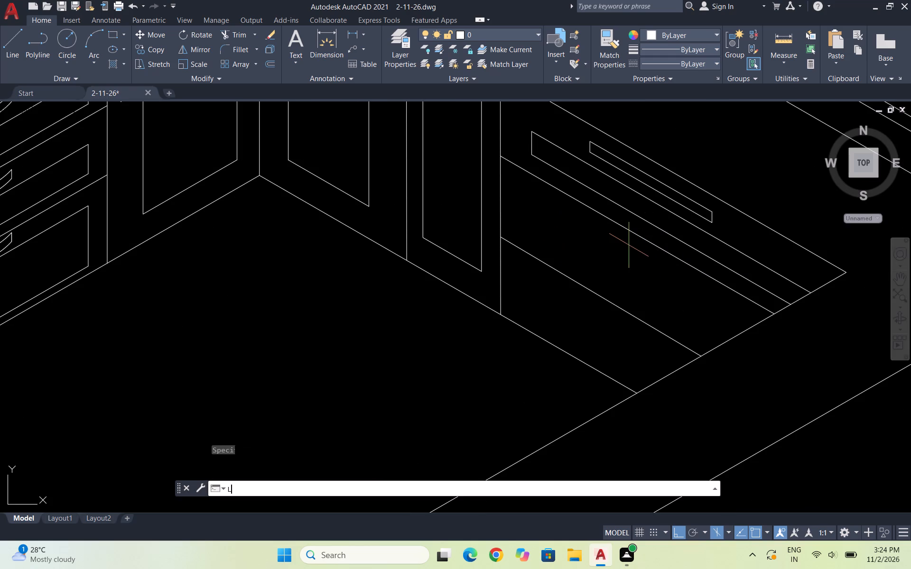
left_click(745, 334)
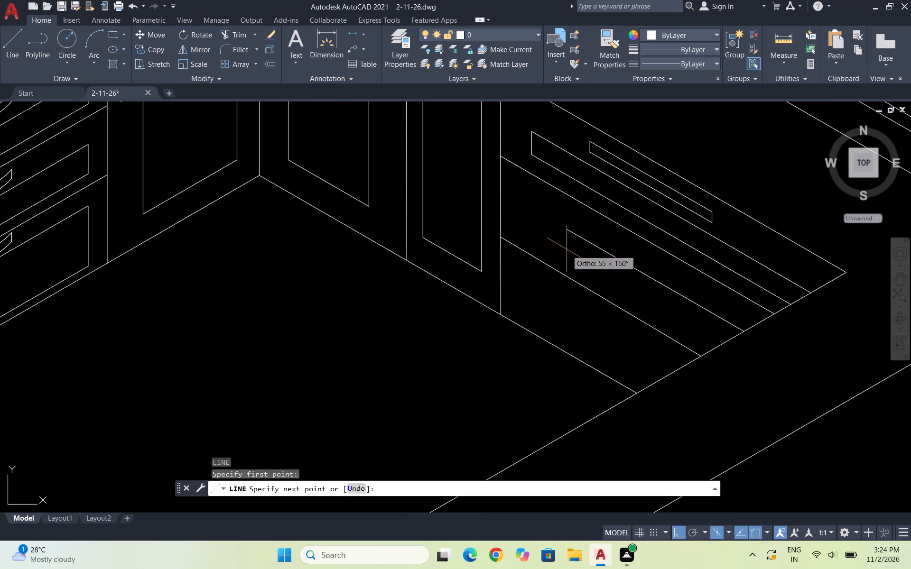
left_click(544, 220)
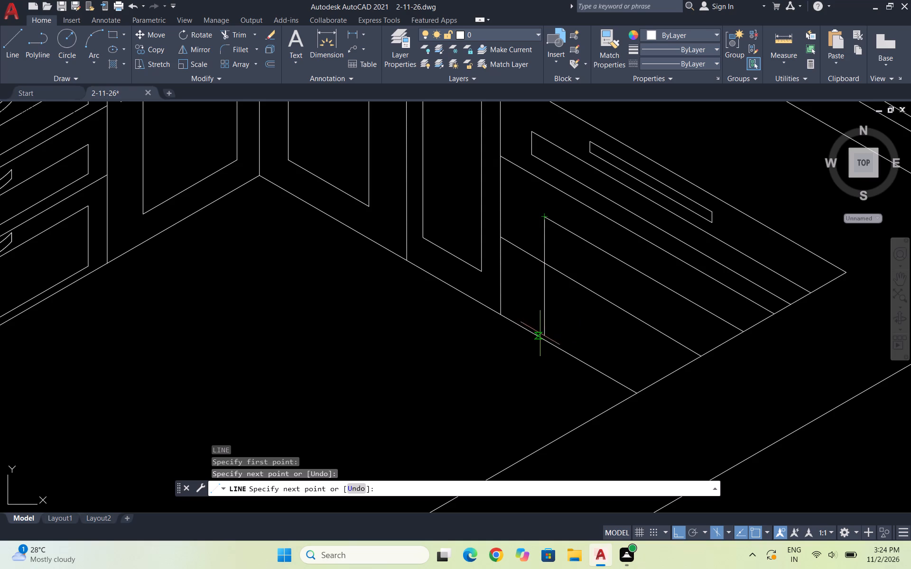
left_click(541, 339)
key("Escape")
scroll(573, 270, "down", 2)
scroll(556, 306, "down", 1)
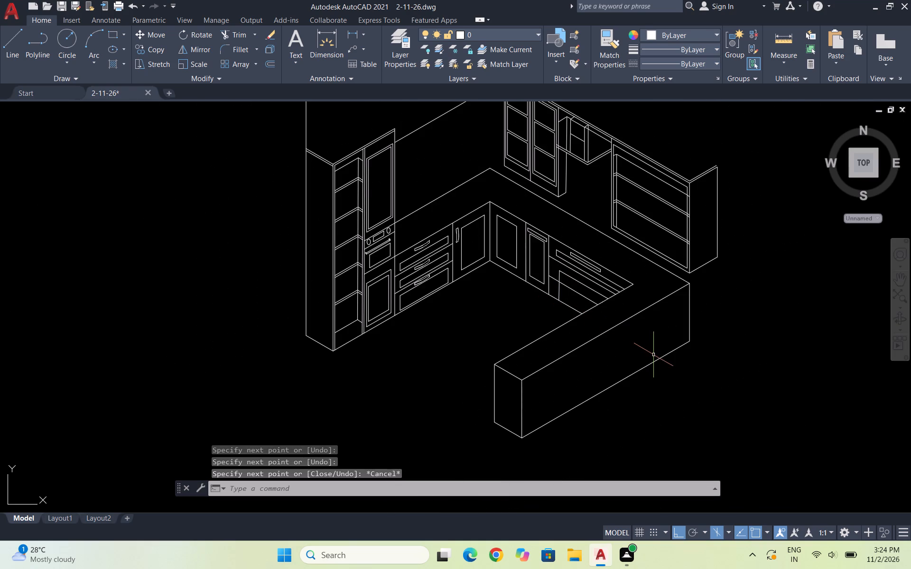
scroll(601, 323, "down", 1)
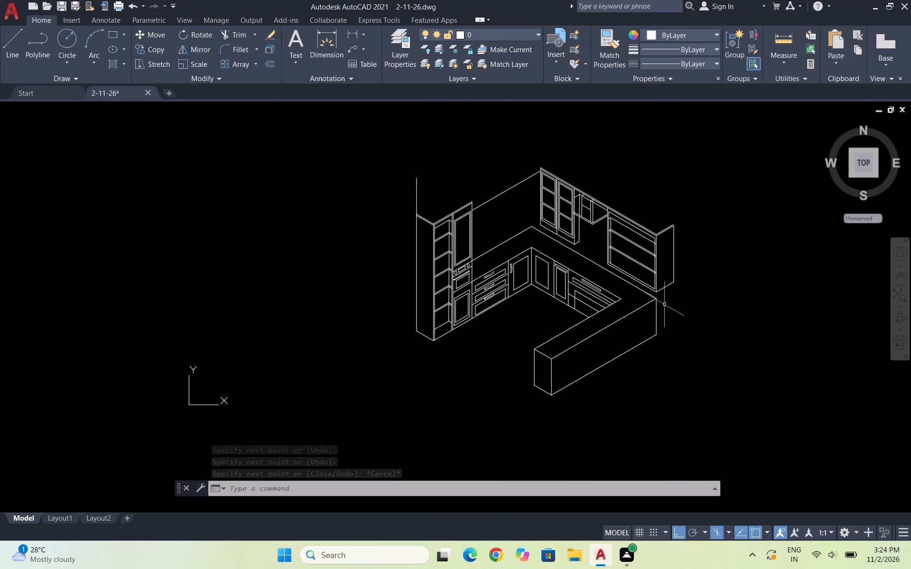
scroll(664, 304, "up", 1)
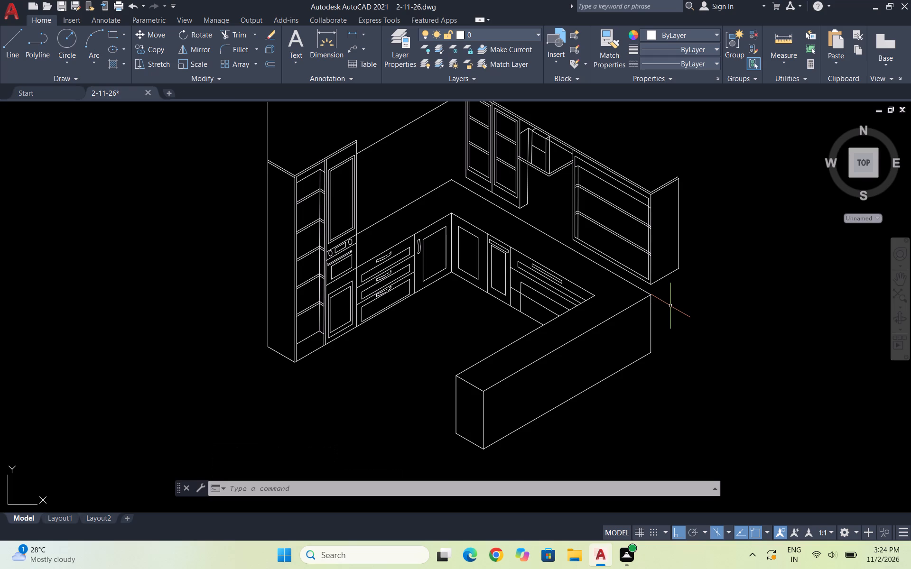
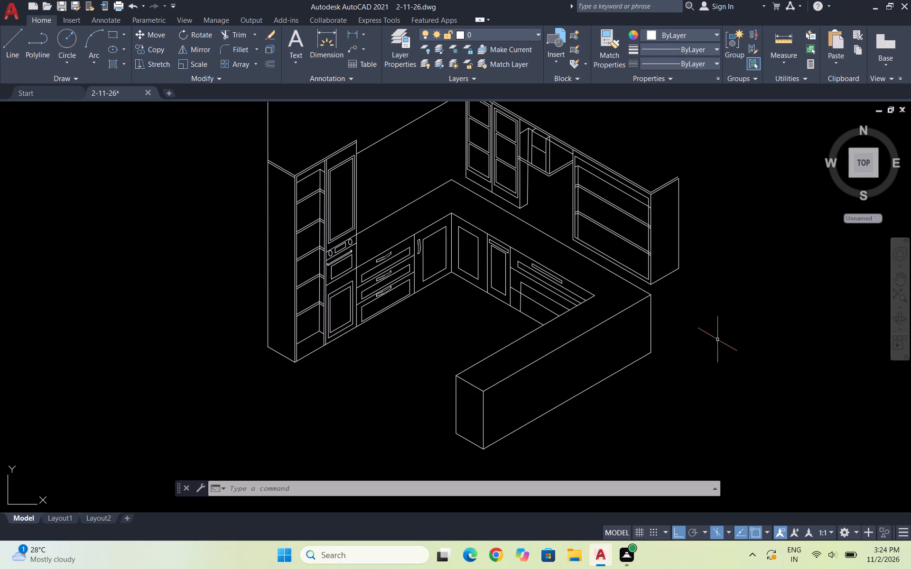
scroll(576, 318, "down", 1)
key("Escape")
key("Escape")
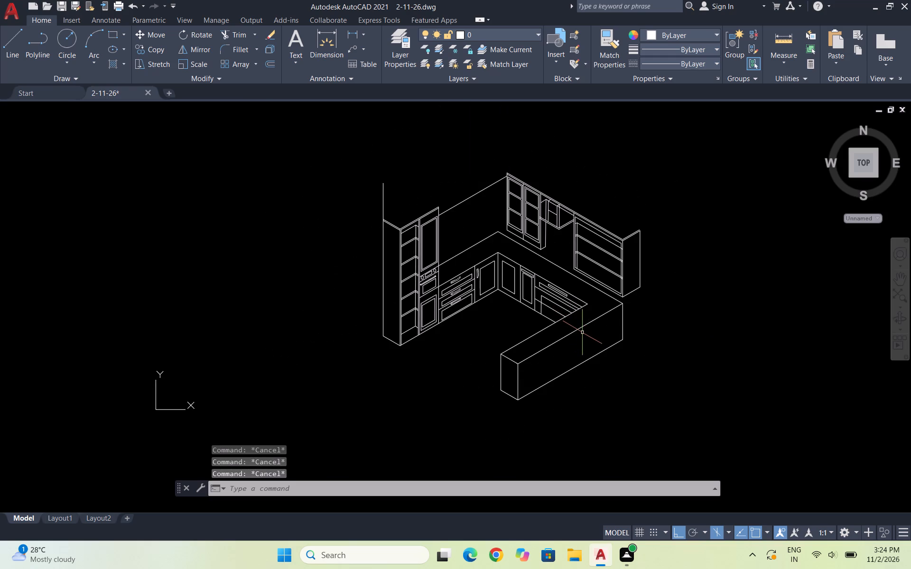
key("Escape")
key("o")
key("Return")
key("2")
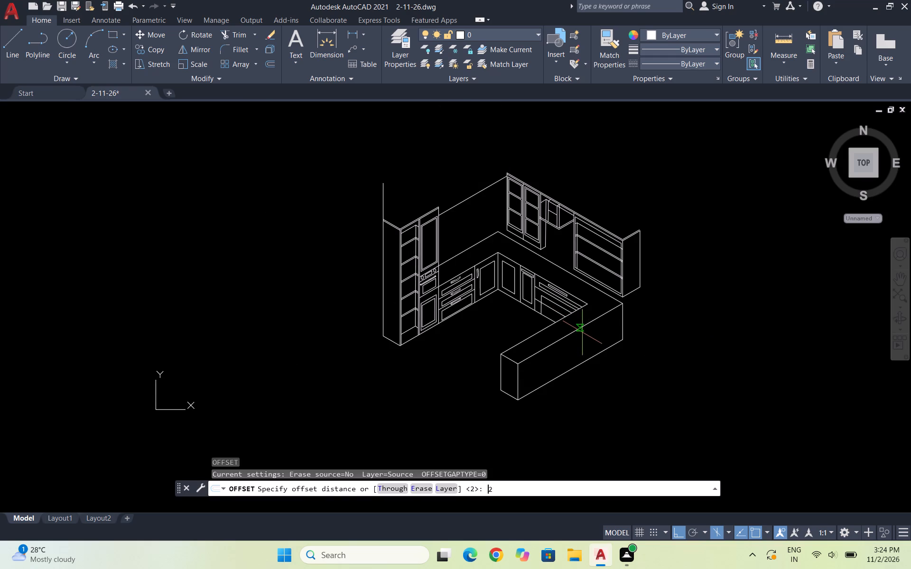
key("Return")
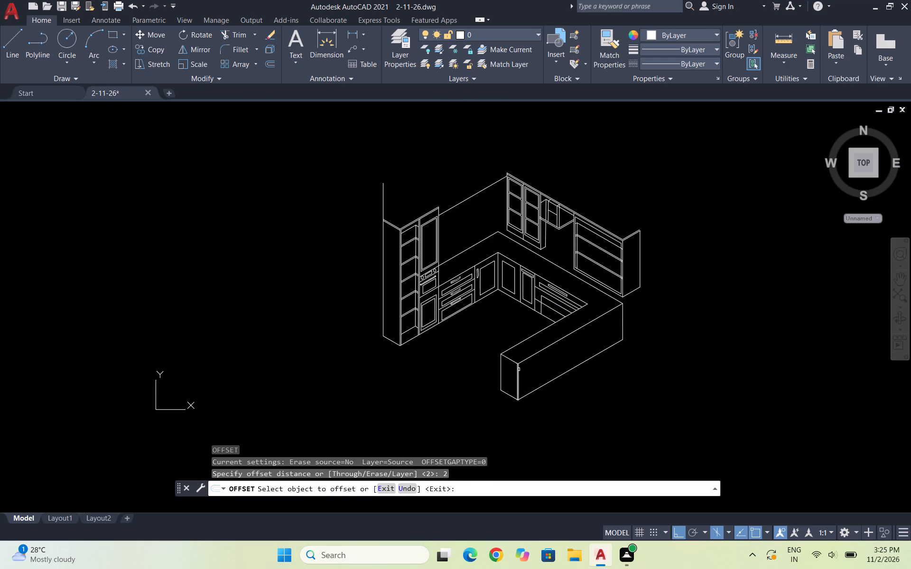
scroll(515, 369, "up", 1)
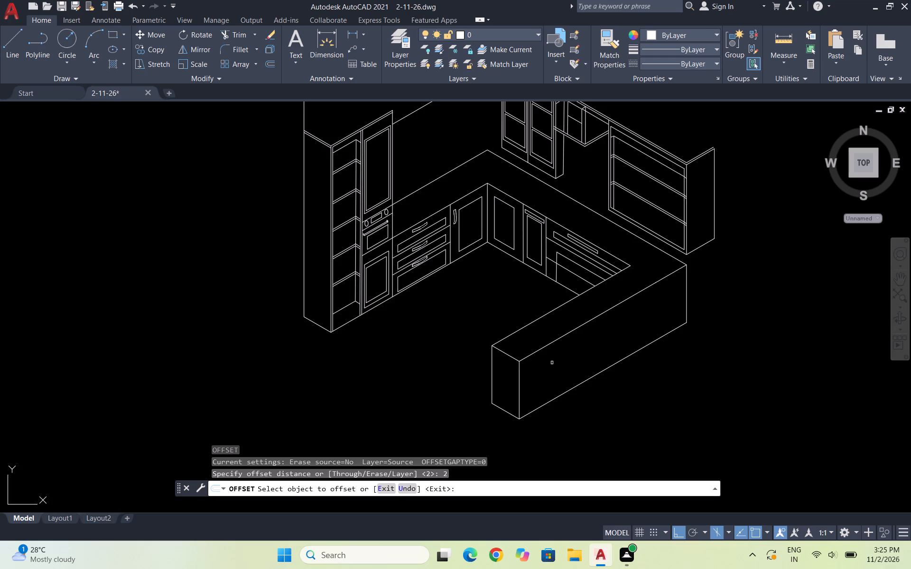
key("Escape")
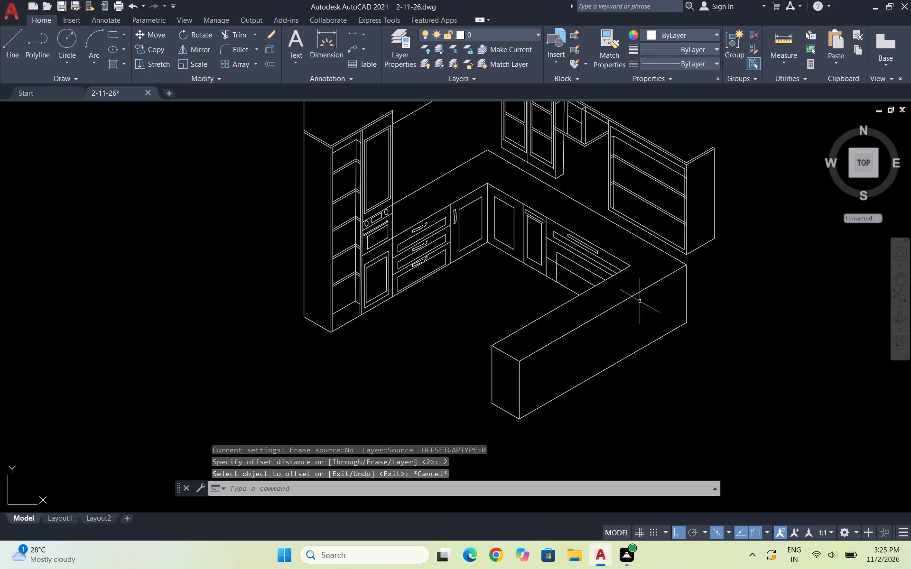
Copy the vertical edge at the peninsula's far end a short way along its long outer face, onto the top edge.
scroll(684, 273, "up", 1)
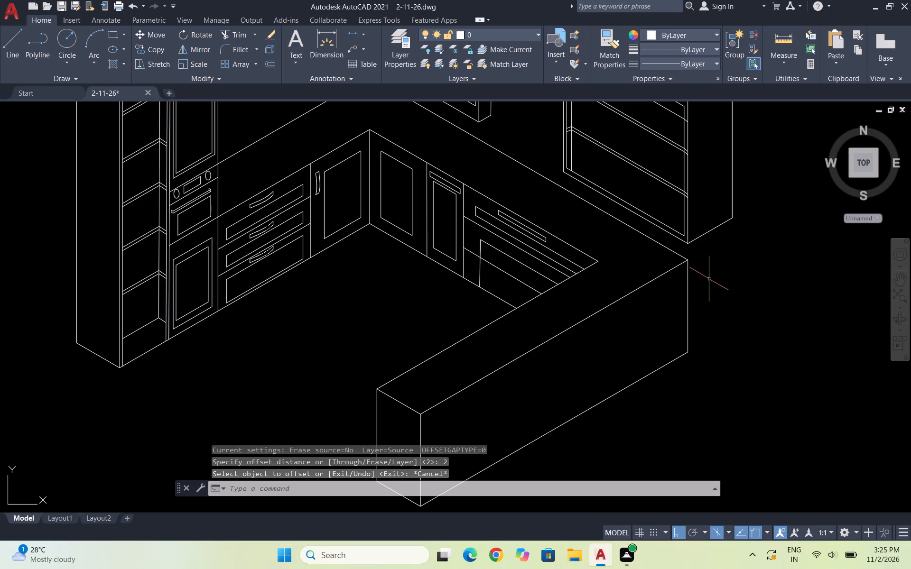
left_click(706, 285)
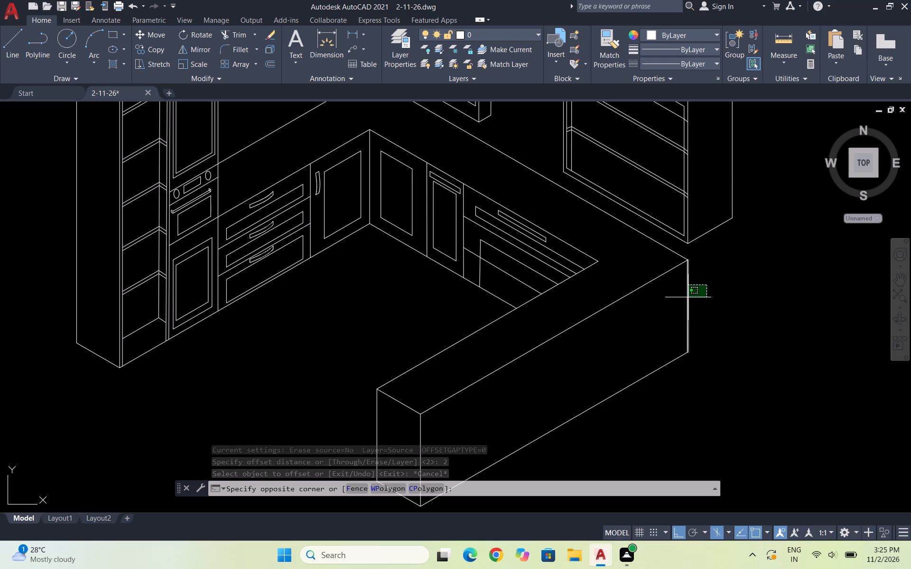
left_click(685, 302)
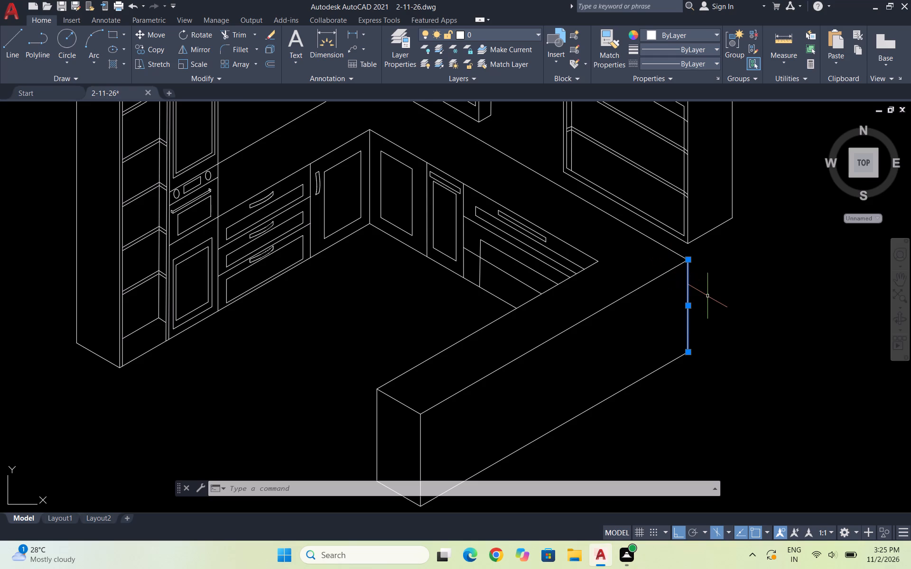
type("CO")
key("Return")
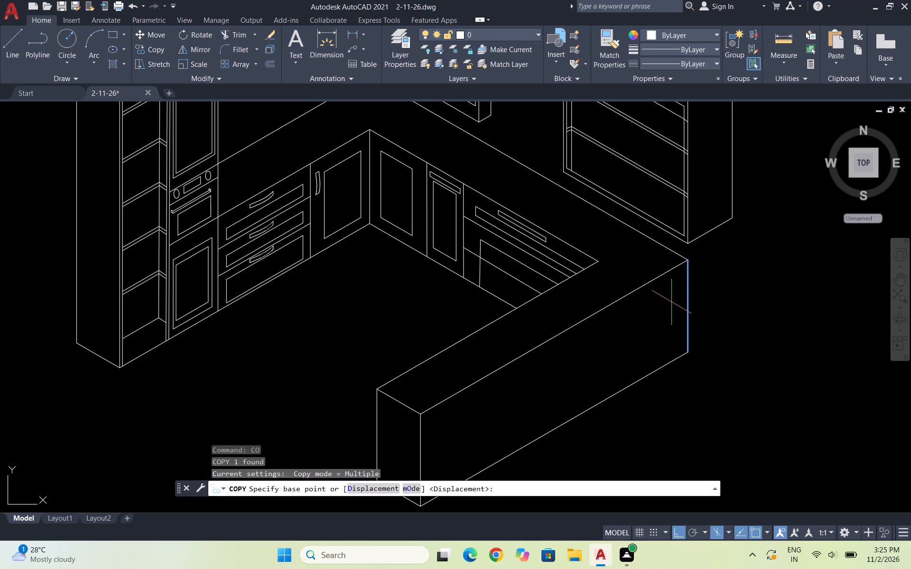
left_click(687, 263)
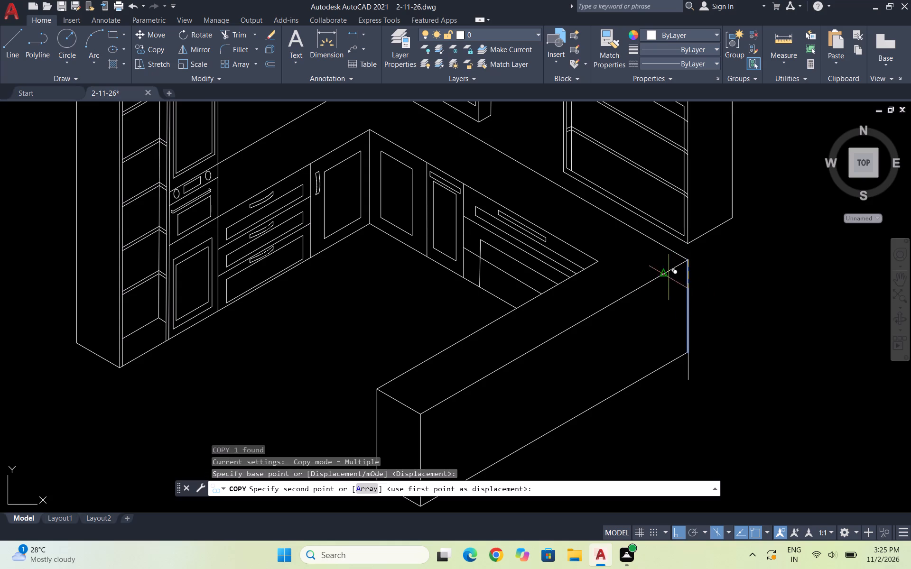
left_click(644, 289)
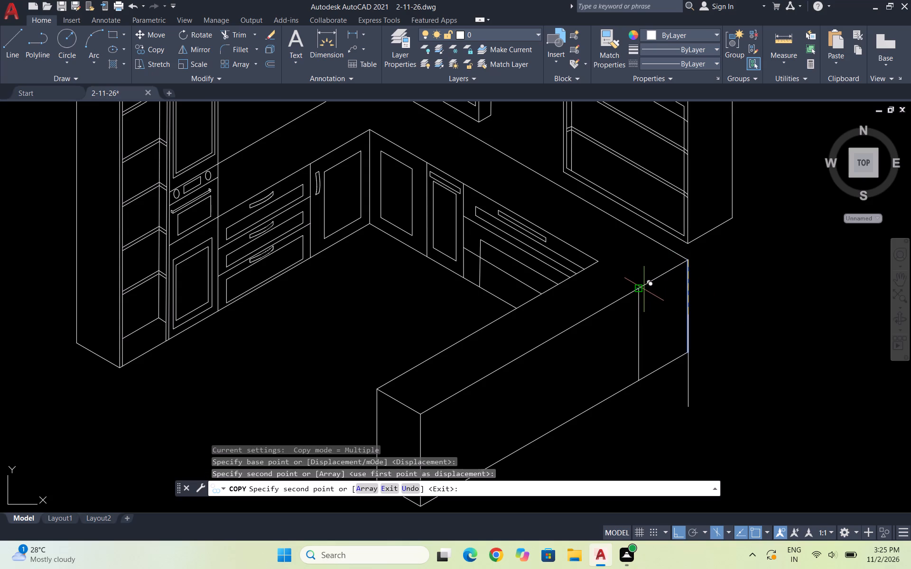
key("Escape")
key("Escape")
key("Escape")
key("Escape")
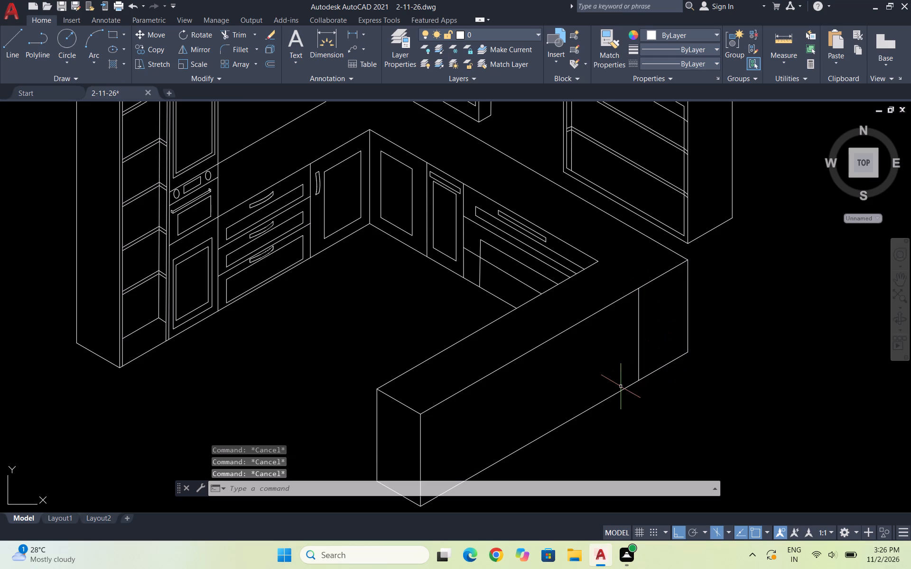
Draw a line about 18 long at 150° inward from the foot of the copied vertical on the peninsula's base edge.
key("l")
key("Return")
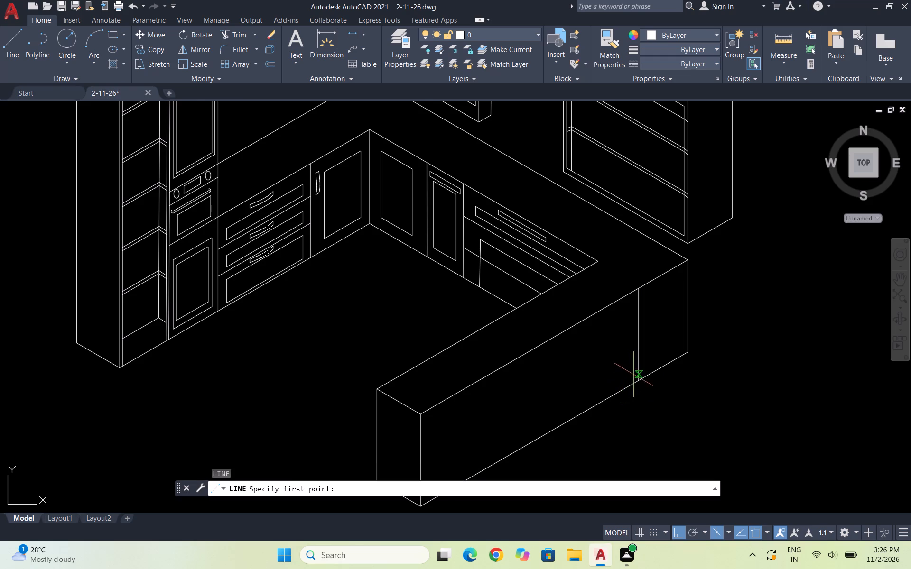
scroll(634, 378, "up", 2)
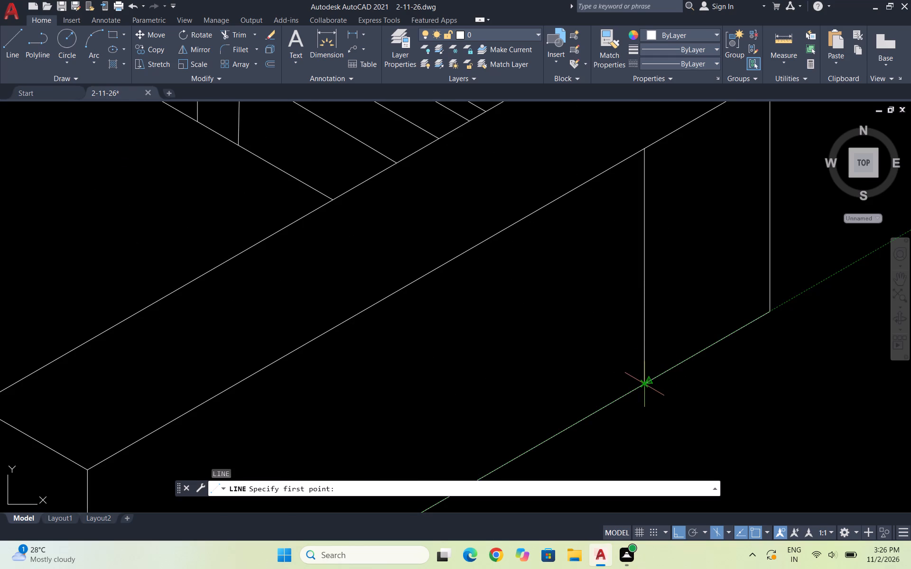
left_click(642, 385)
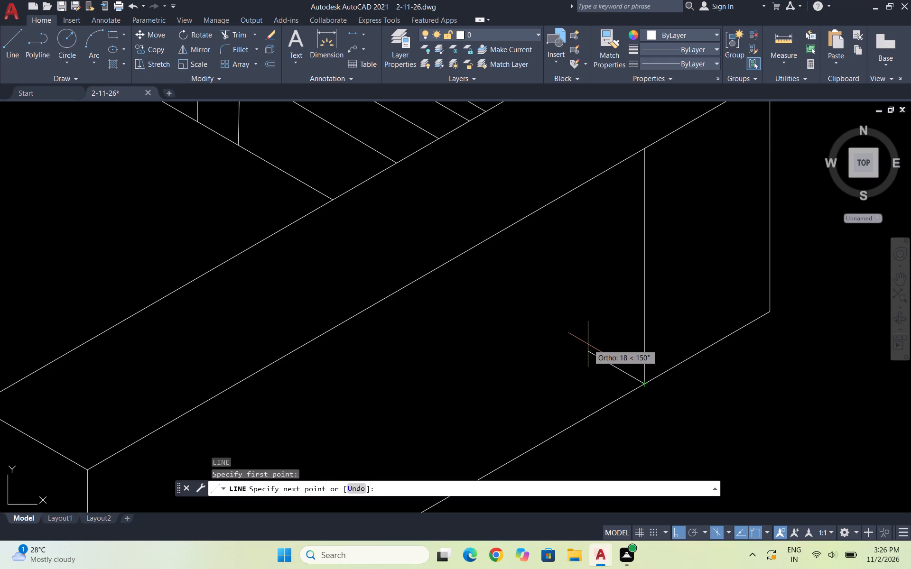
scroll(603, 332, "up", 1)
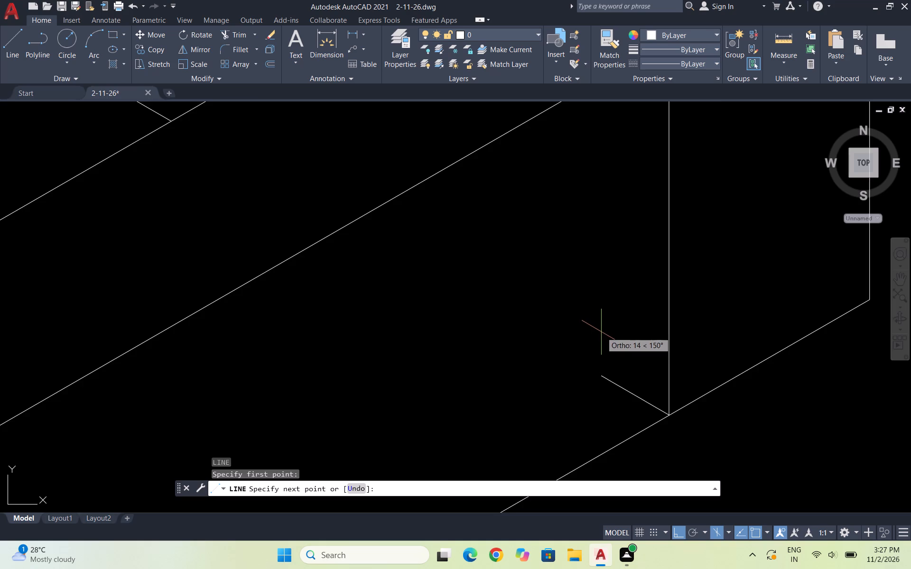
scroll(600, 327, "down", 4)
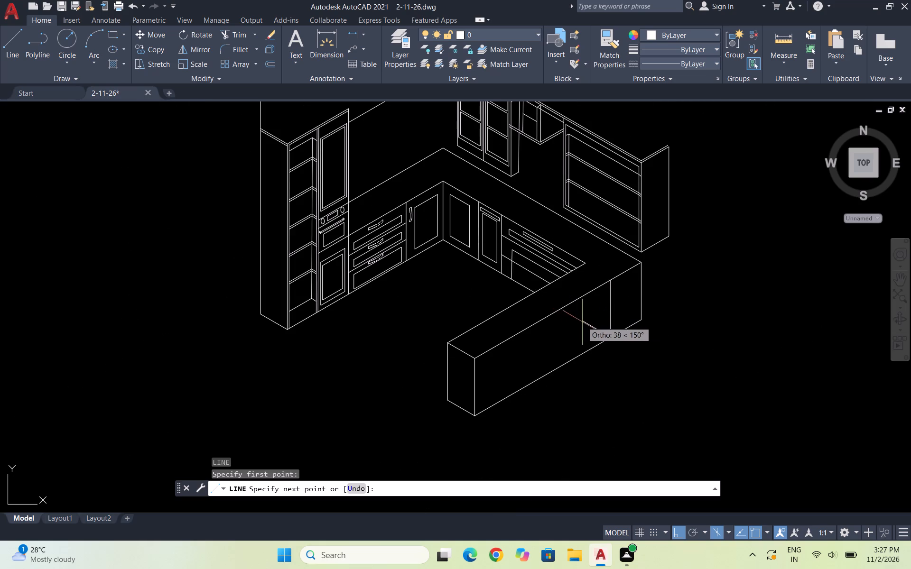
scroll(598, 321, "up", 2)
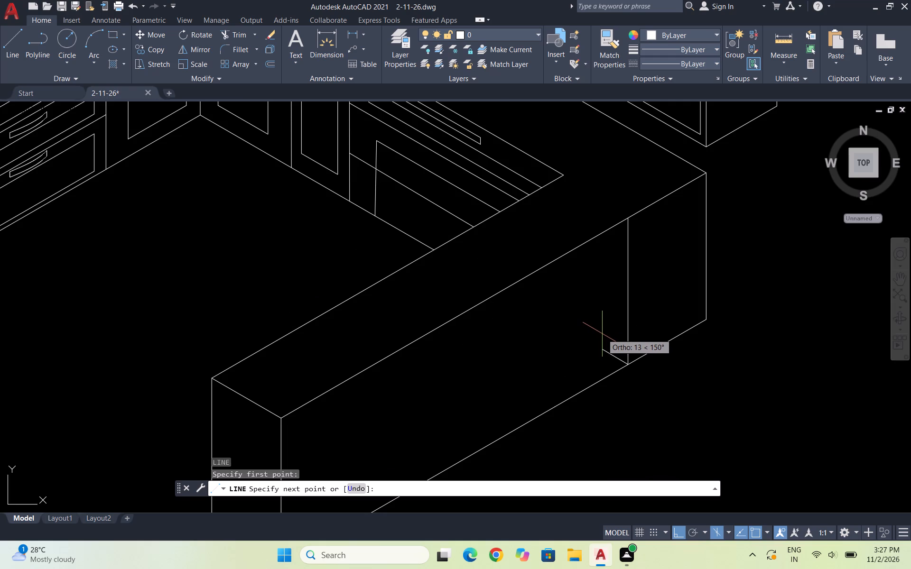
key("q")
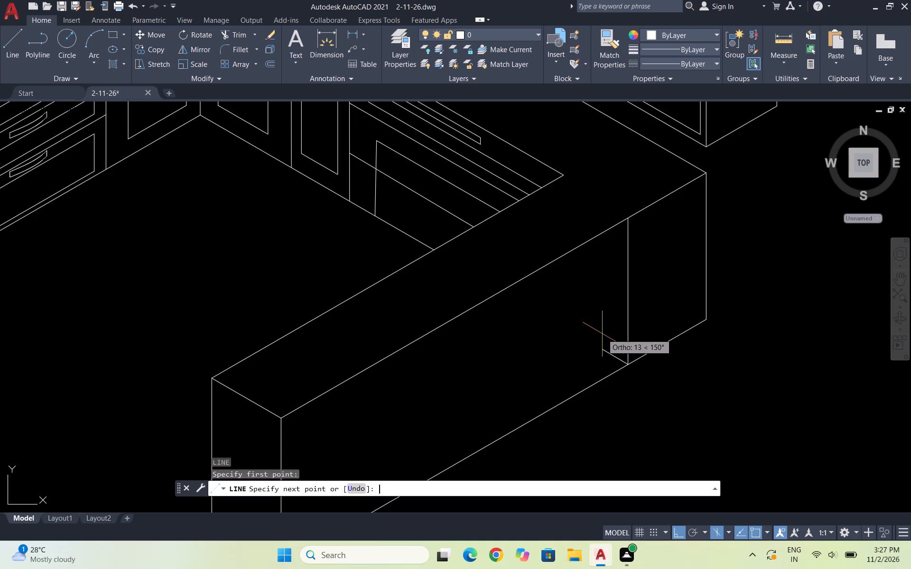
left_click(602, 334)
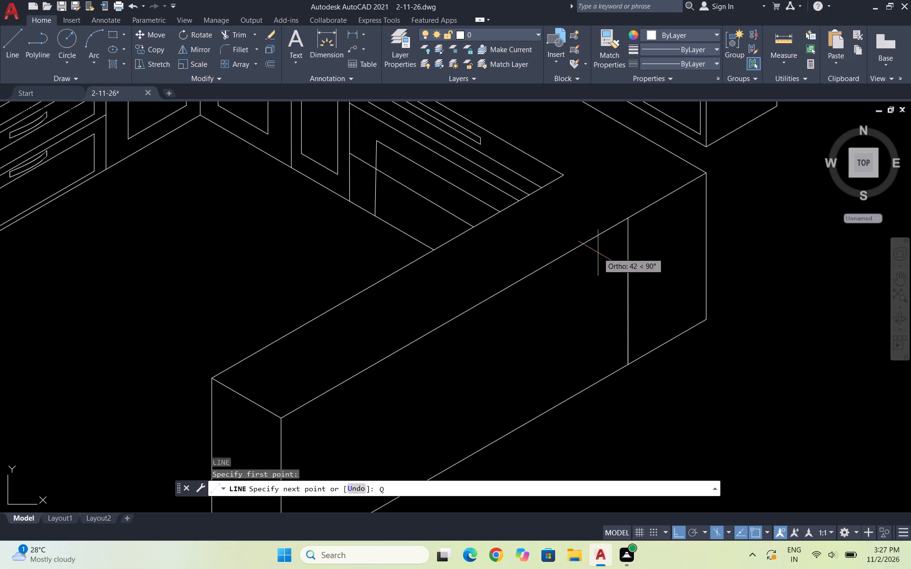
left_click(602, 347)
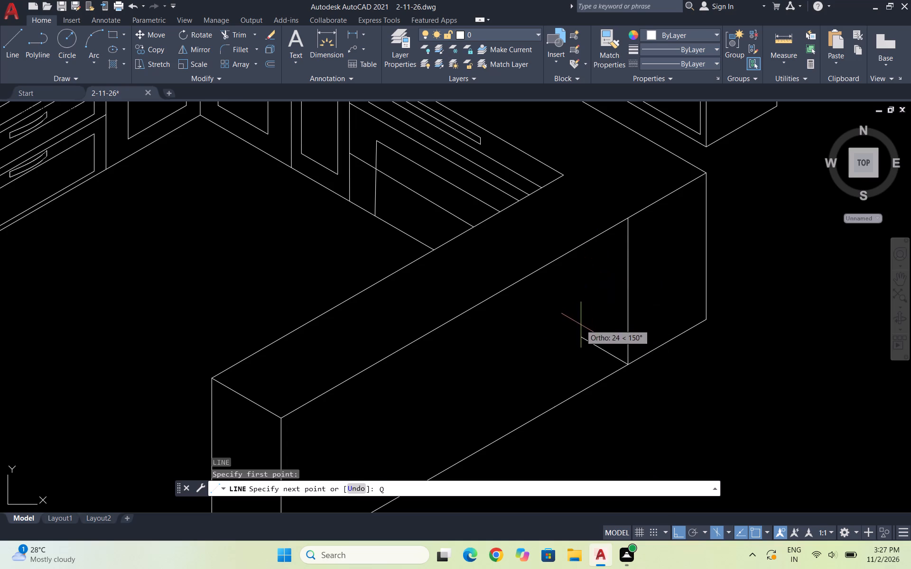
left_click(595, 347)
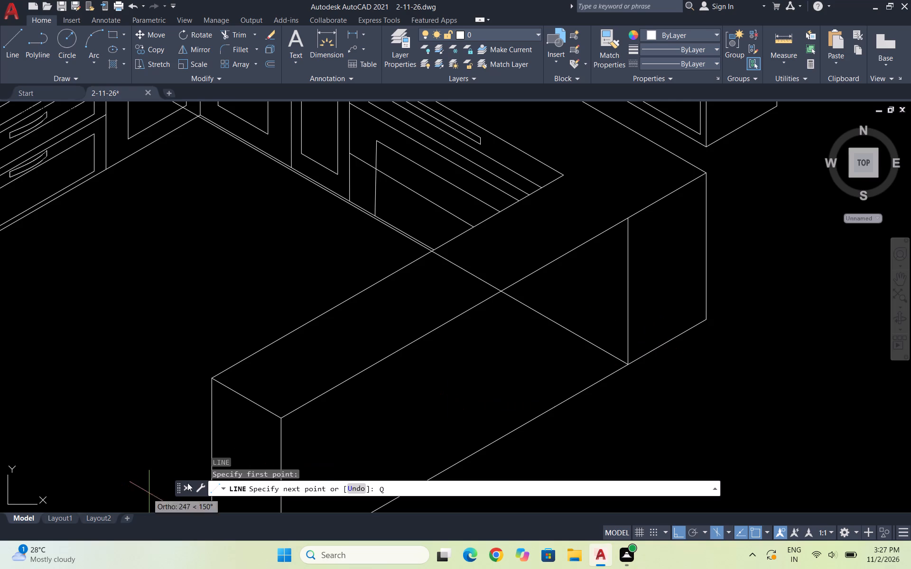
key("ctrl+z")
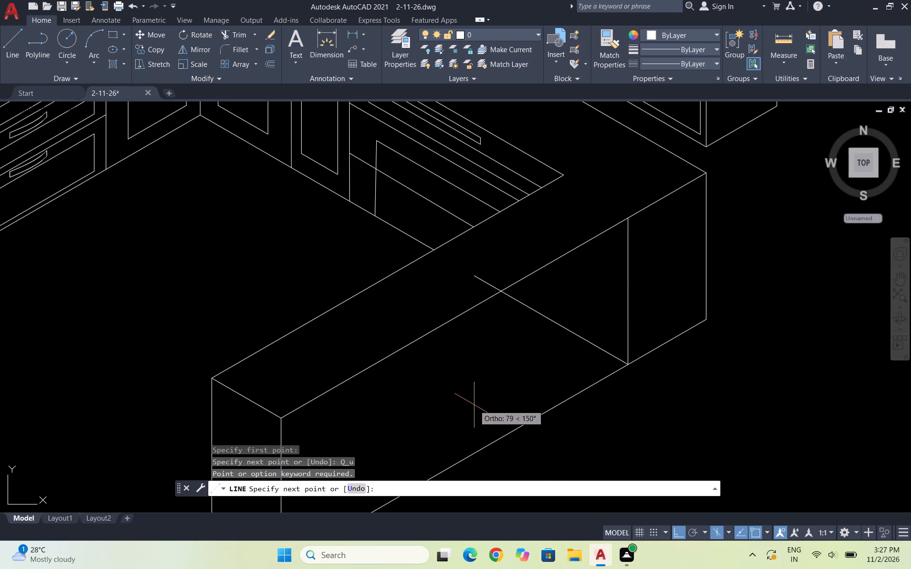
key("F5")
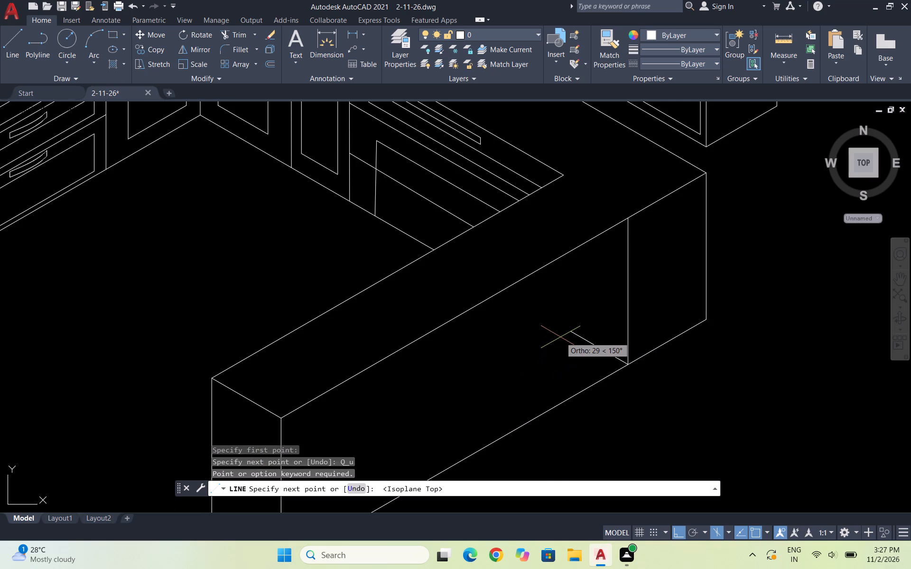
scroll(594, 339, "up", 1)
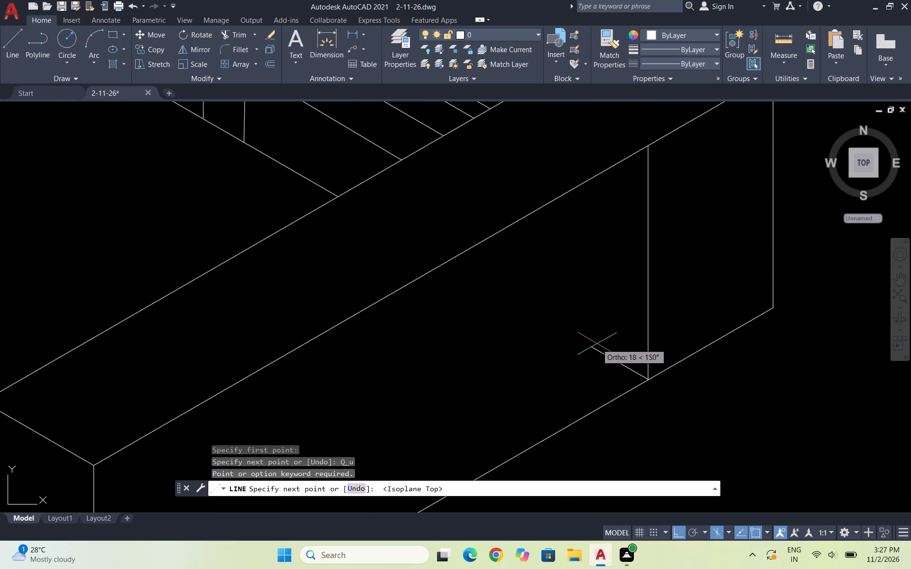
left_click(597, 344)
key("Escape")
Copy the new vertical from its foot to the inner end of the short 150° line.
left_click_drag(682, 286, 643, 271)
left_click(619, 267)
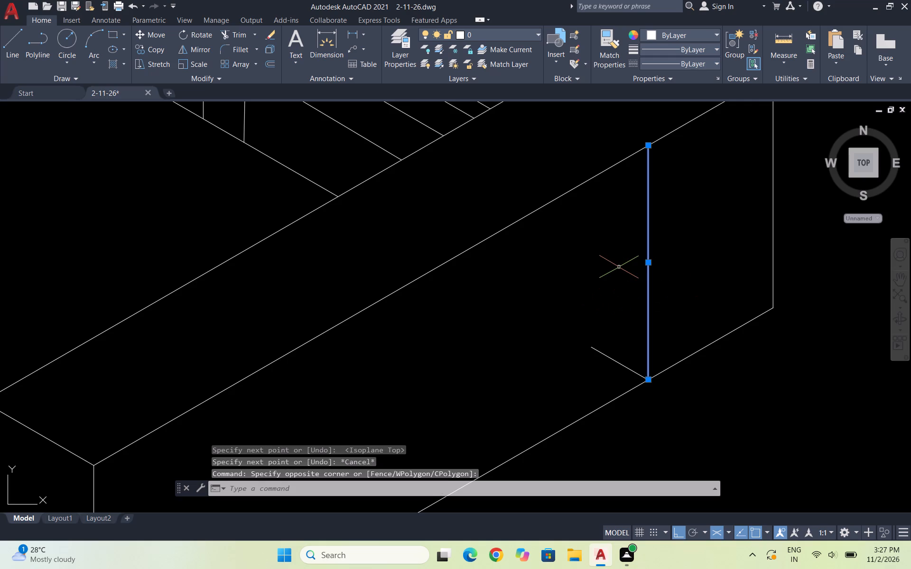
type("CO")
key("Return")
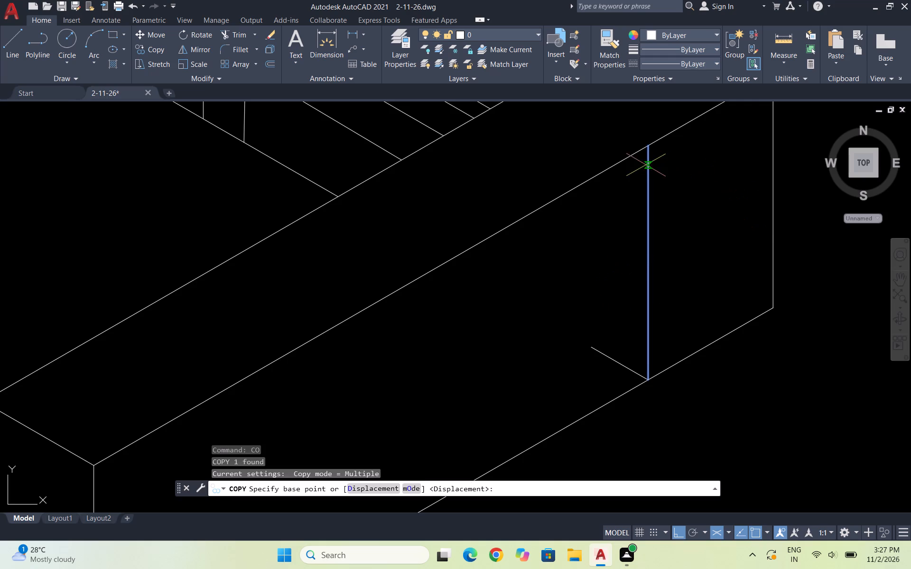
left_click(650, 381)
left_click(586, 352)
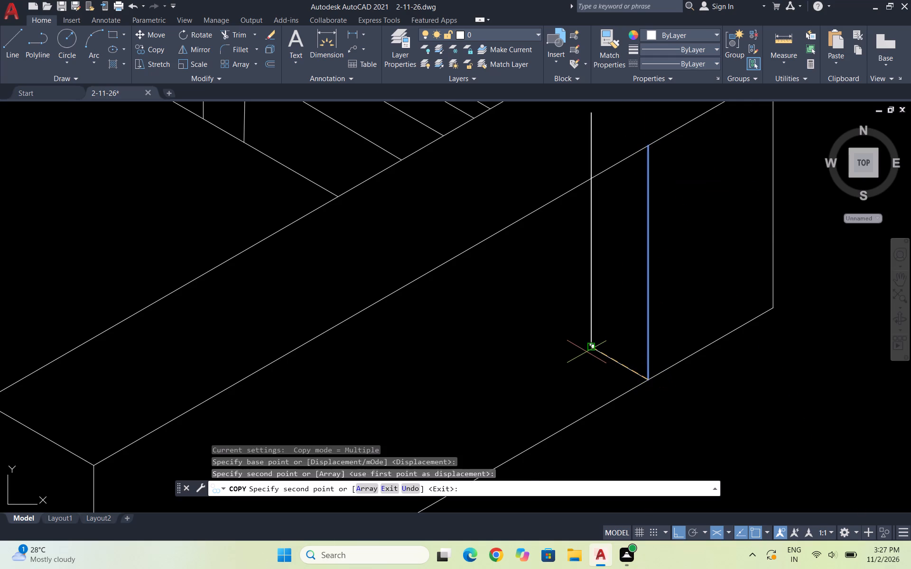
key("Escape")
key("Escape")
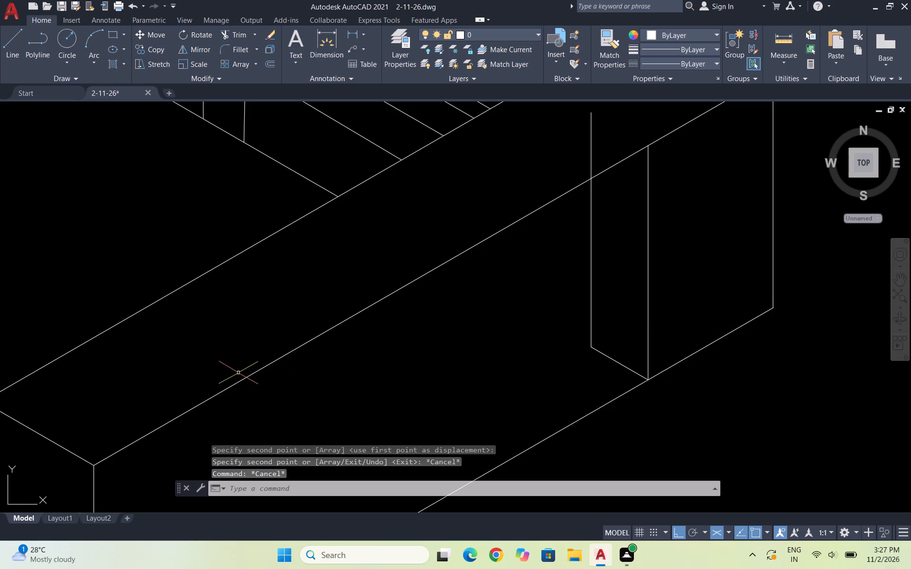
Trim the part of the inner vertical that projects above the peninsula's top edge.
type("TR")
key("Return")
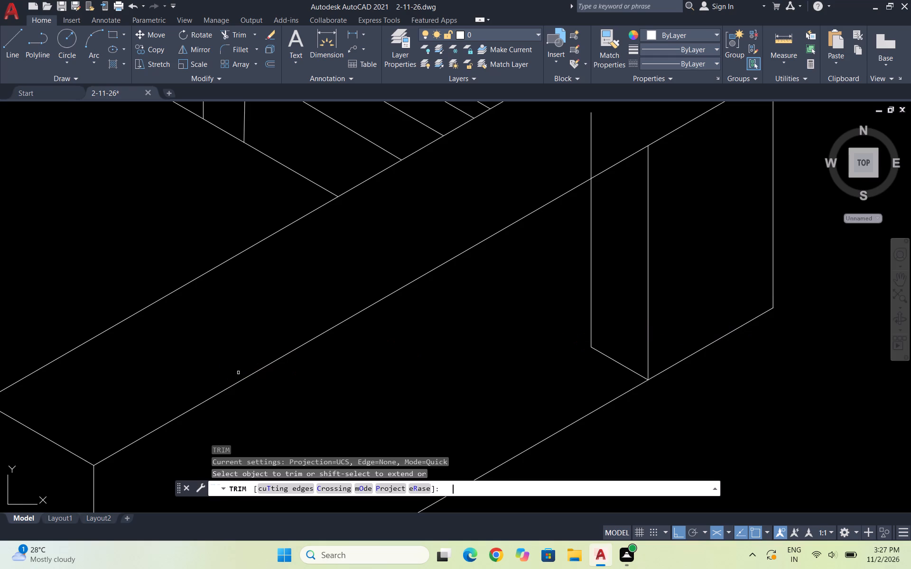
left_click_drag(595, 139, 546, 155)
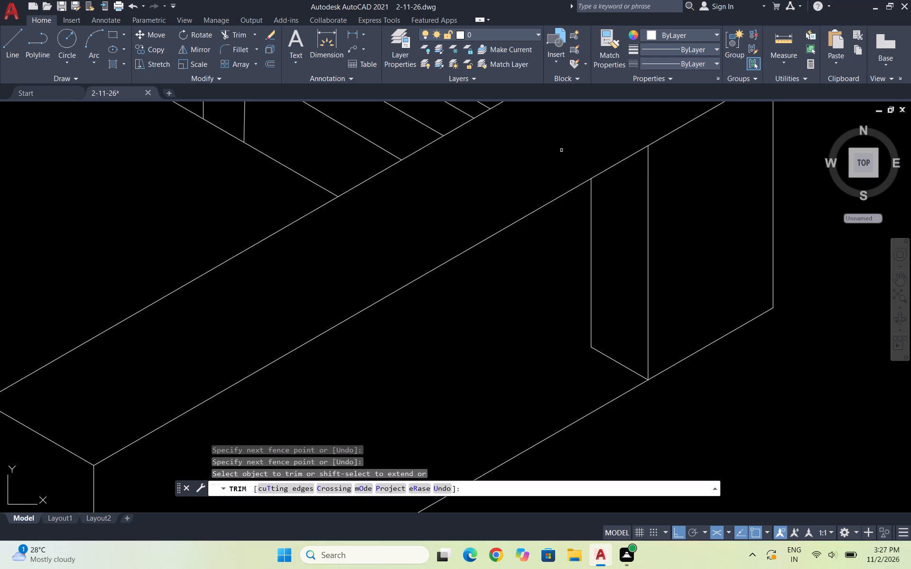
key("grave")
key("Escape")
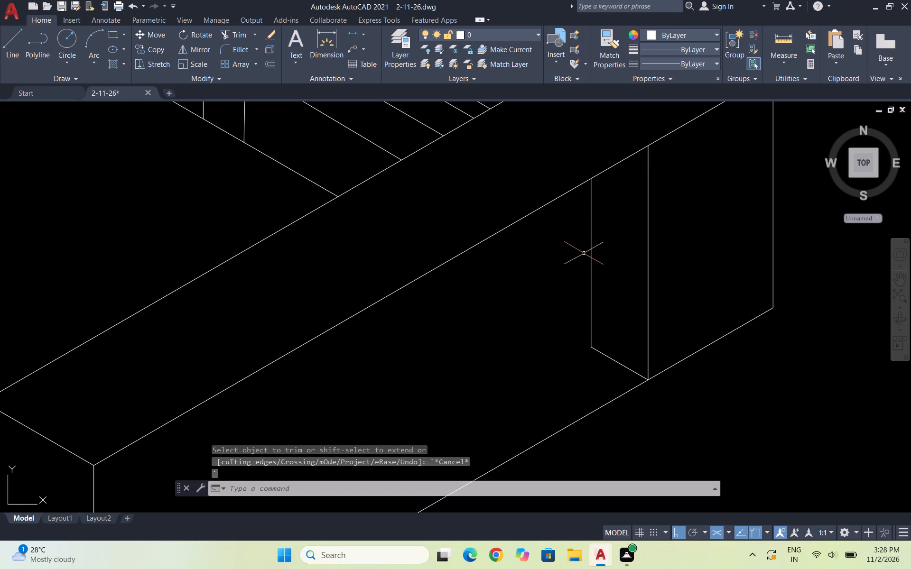
Move the near section of the peninsula's long outer base line inward, taking its far end to the foot of the inner vertical.
scroll(641, 233, "down", 2)
key("Escape")
left_click_drag(638, 318, 623, 311)
left_click(608, 305)
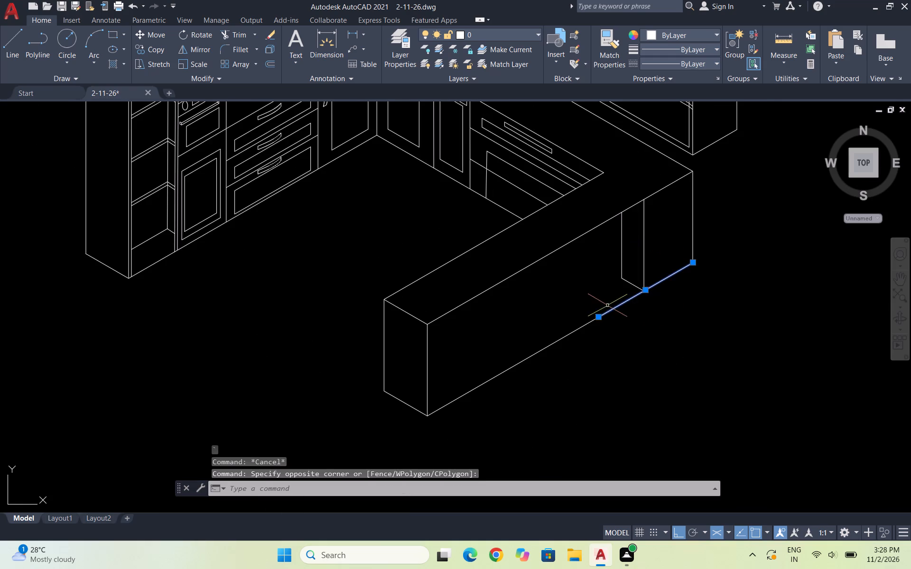
key("Escape")
left_click(563, 376)
left_click(500, 344)
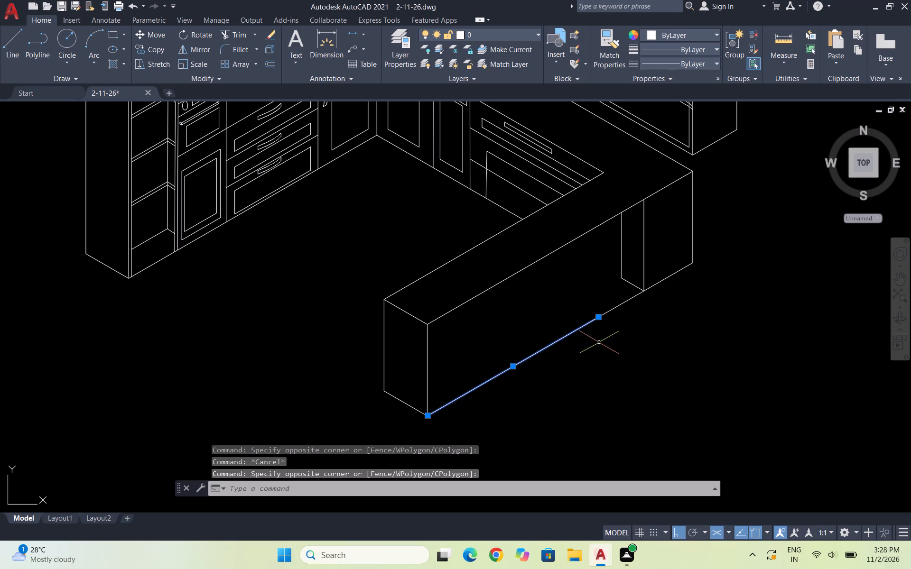
key("m")
key("Return")
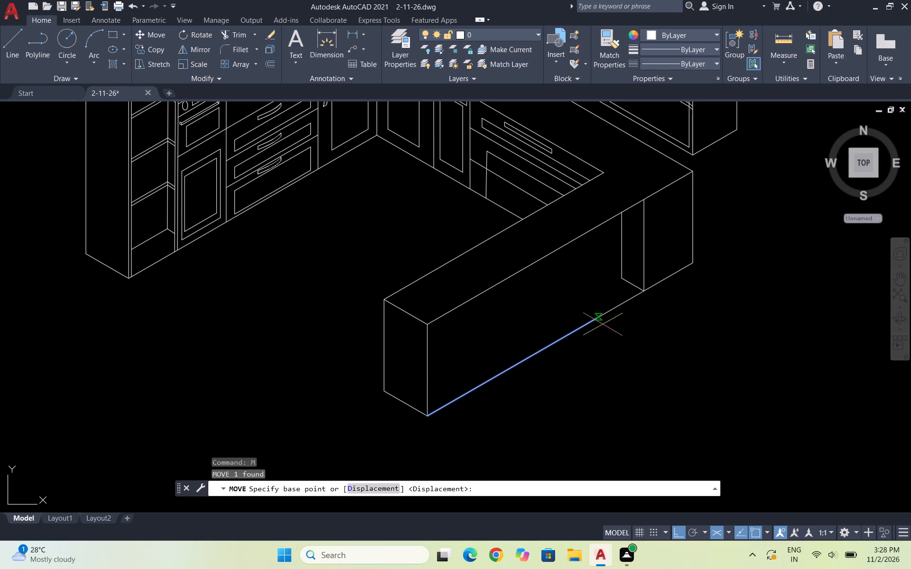
left_click(606, 313)
left_click(618, 277)
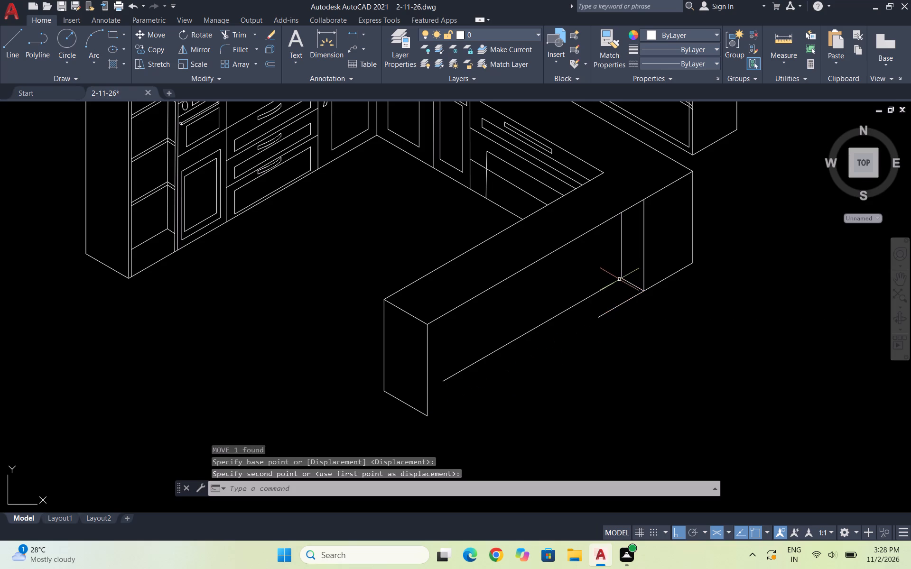
key("Escape")
Move the shifted base line again by its far endpoint, exactly onto the foot of the inner vertical.
scroll(599, 281, "up", 3)
left_click_drag(668, 310, 649, 306)
left_click(534, 291)
scroll(589, 292, "down", 2)
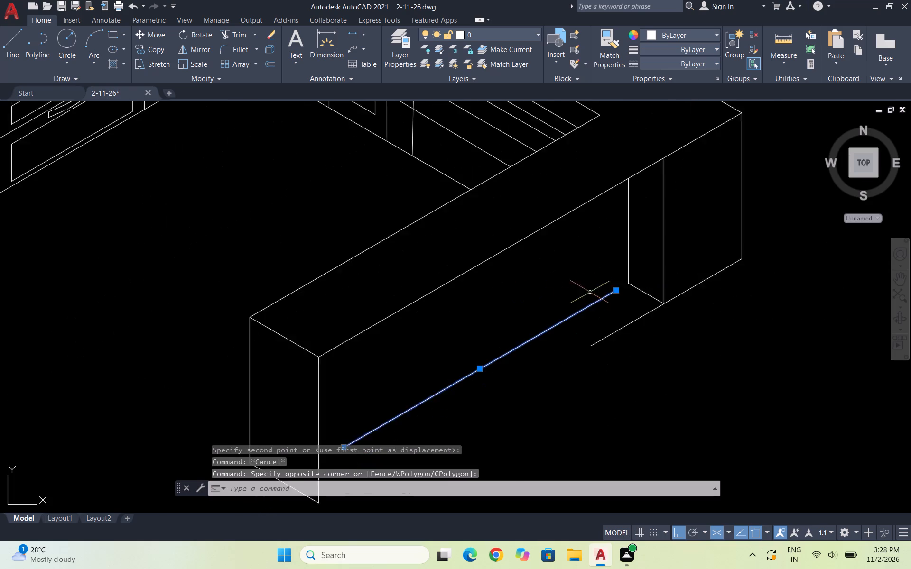
scroll(591, 292, "down", 1)
scroll(602, 274, "up", 3)
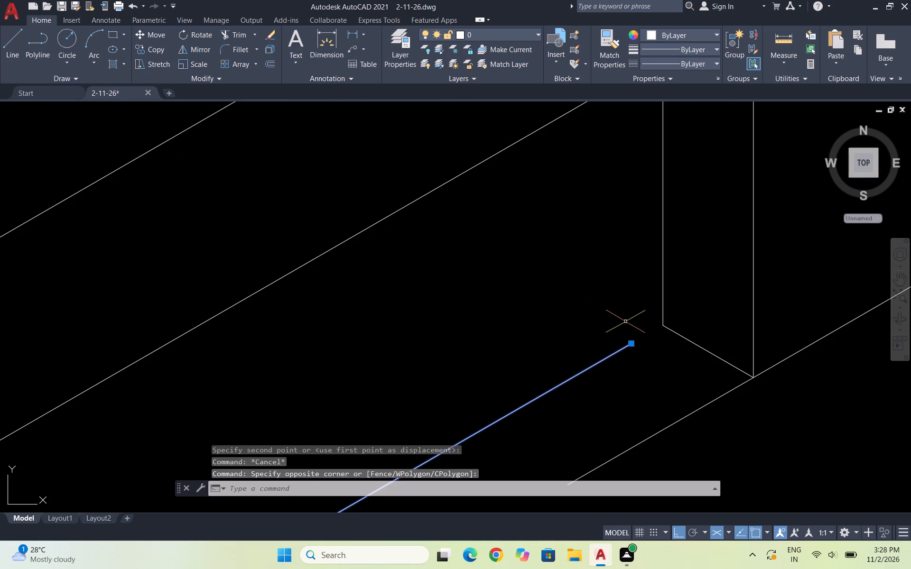
key("m")
key("Return")
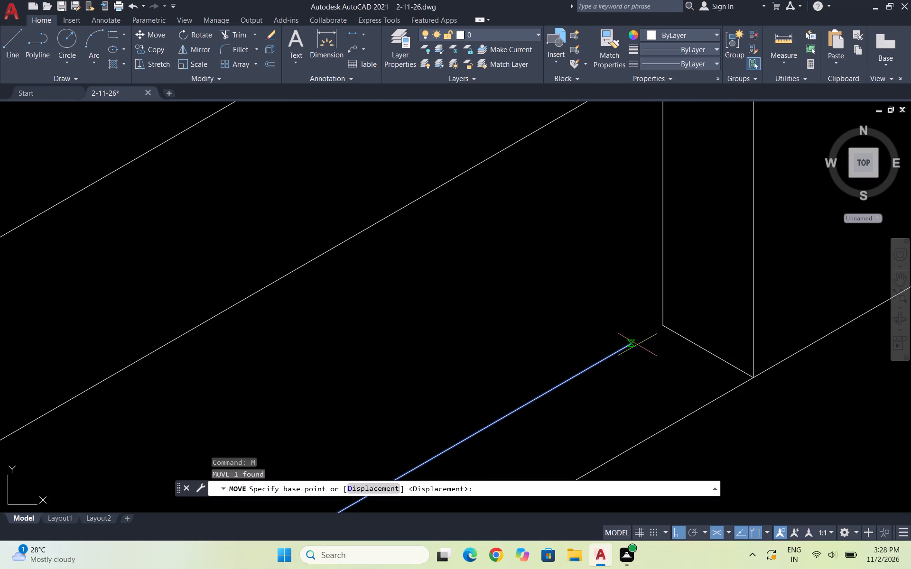
left_click(634, 343)
left_click(660, 326)
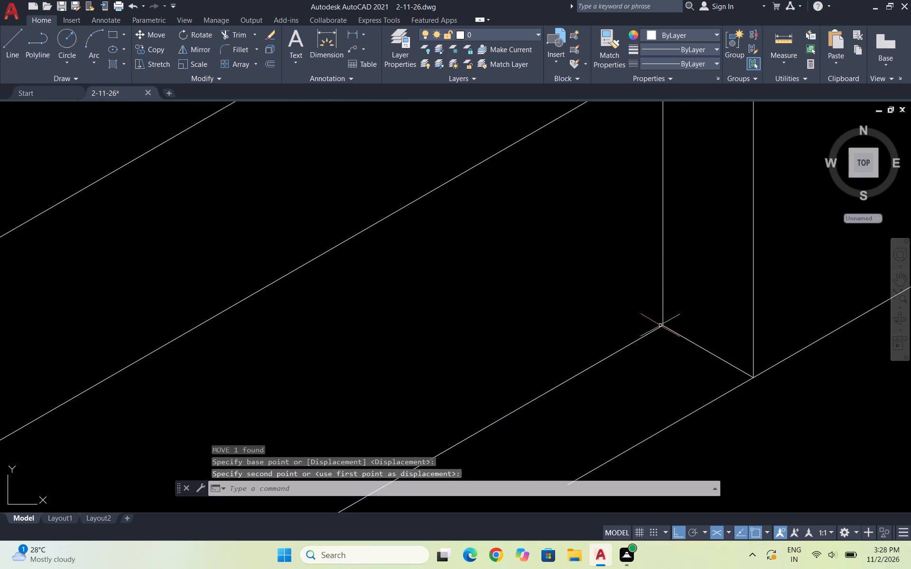
scroll(680, 302, "down", 3)
key("Escape")
key("Escape")
Extend the near end of the recessed base line to the vertical edge at the peninsula's near corner.
type("EX")
key("Return")
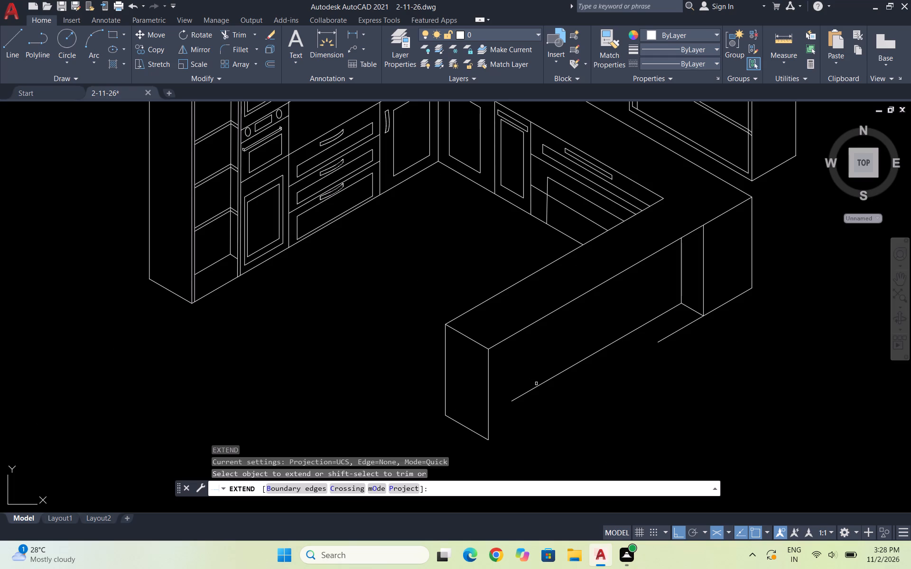
left_click(535, 393)
left_click(514, 390)
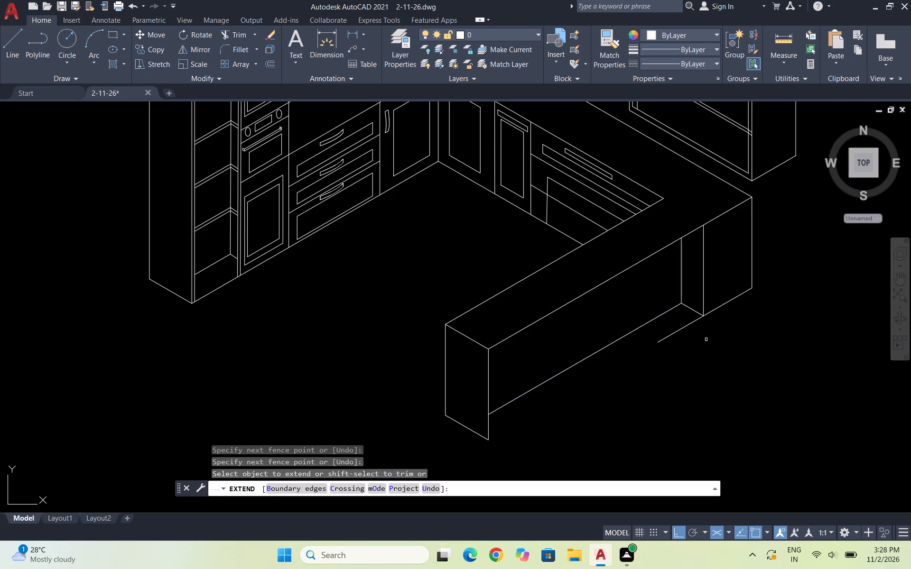
Trim the leftover stub of the outer base edge that projects past the foot of the outer recess vertical.
left_click_drag(679, 324, 794, 363, "shift")
key("Escape")
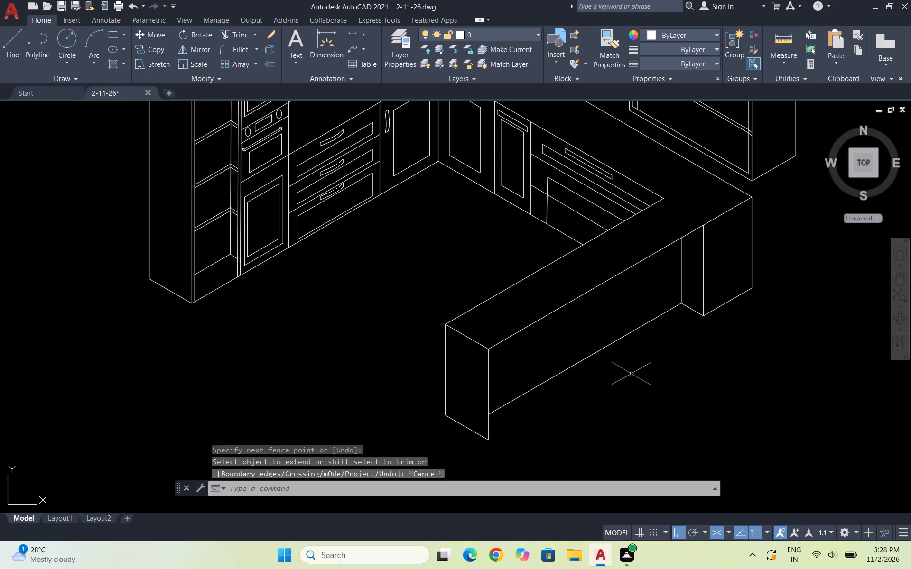
Save the drawing.
key("ctrl+s")
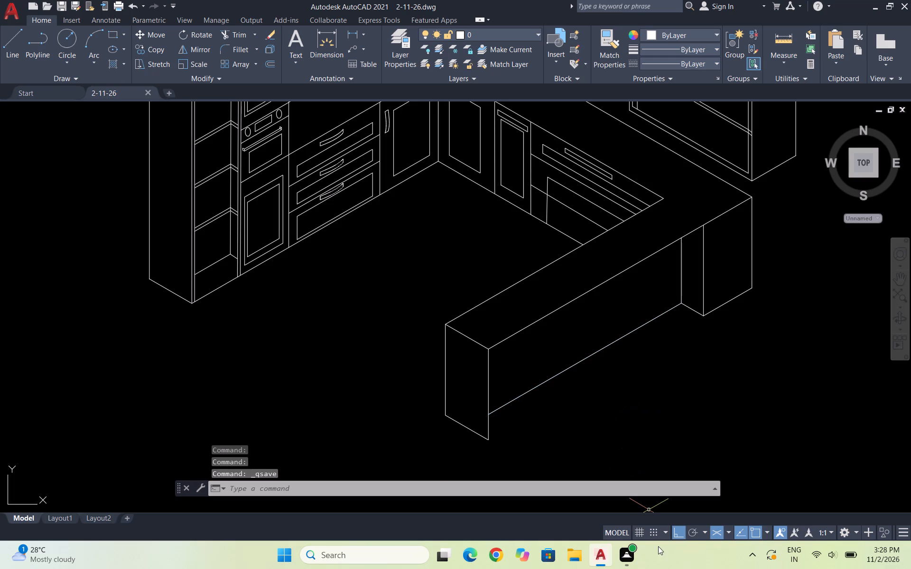
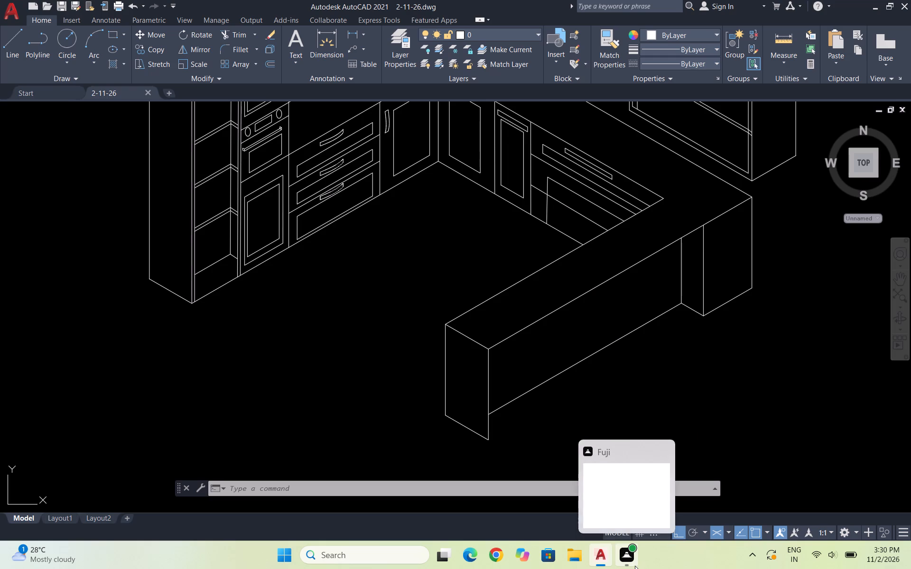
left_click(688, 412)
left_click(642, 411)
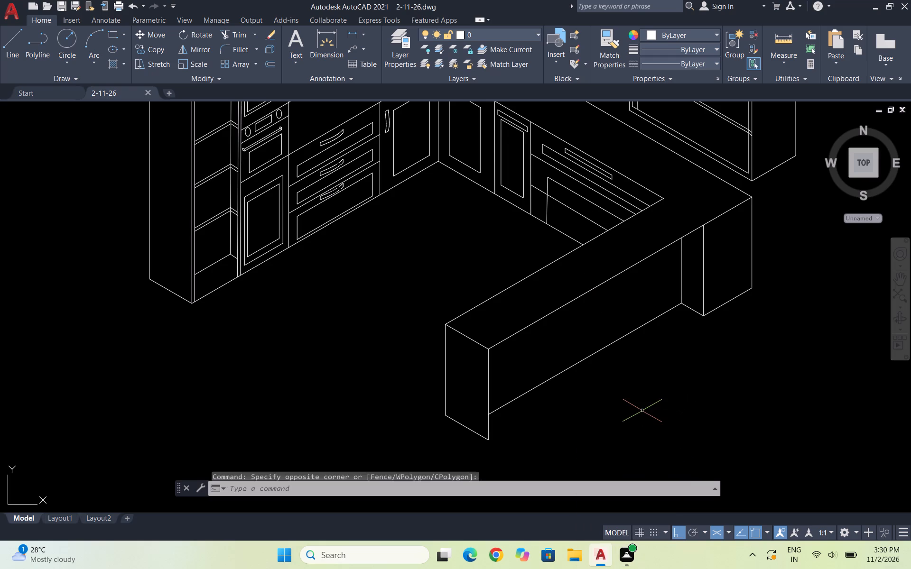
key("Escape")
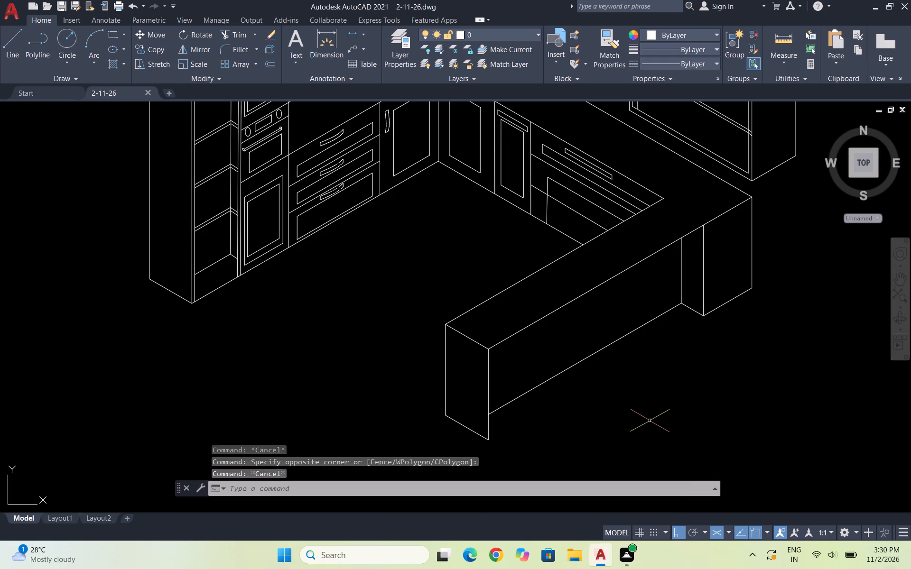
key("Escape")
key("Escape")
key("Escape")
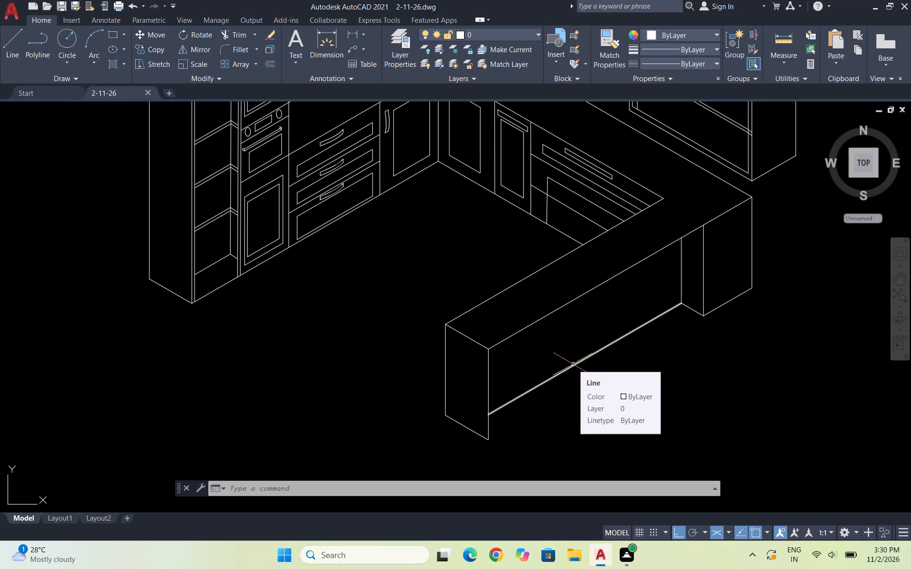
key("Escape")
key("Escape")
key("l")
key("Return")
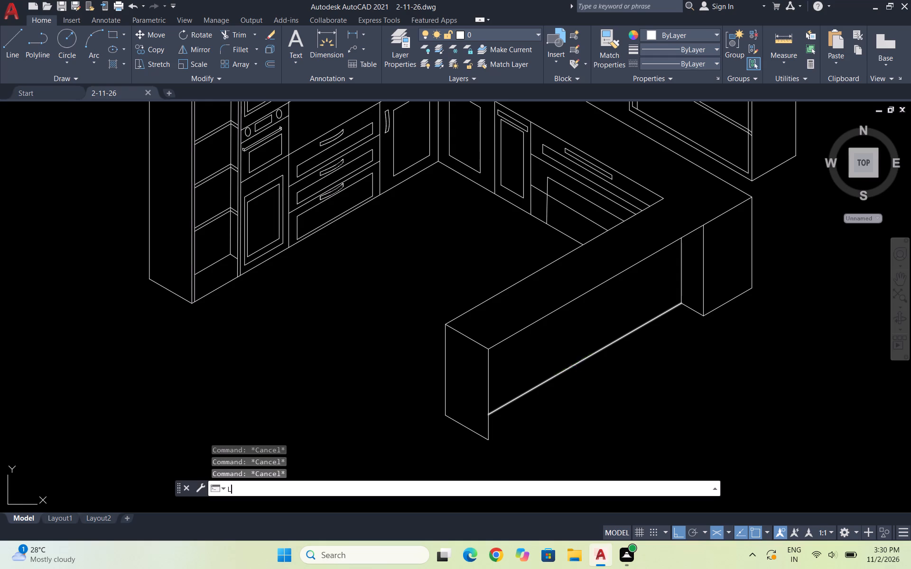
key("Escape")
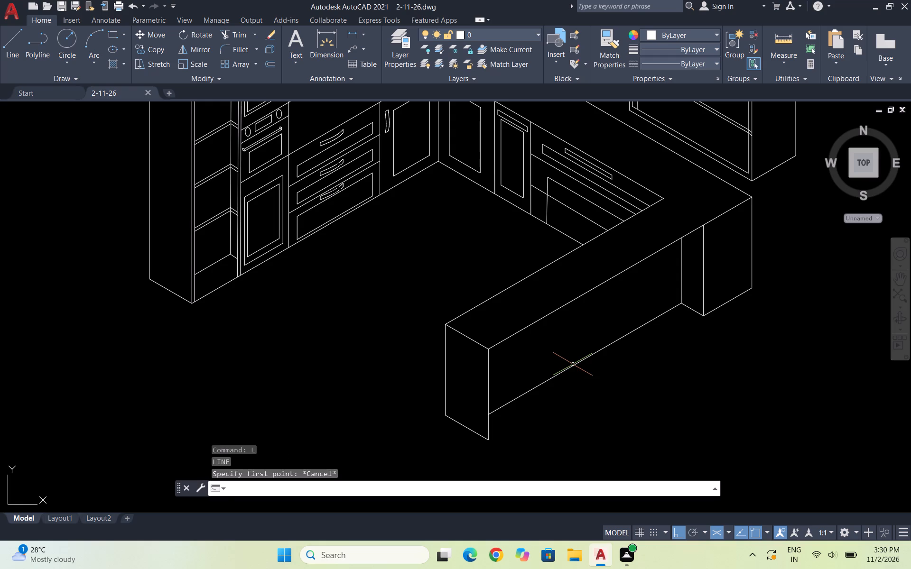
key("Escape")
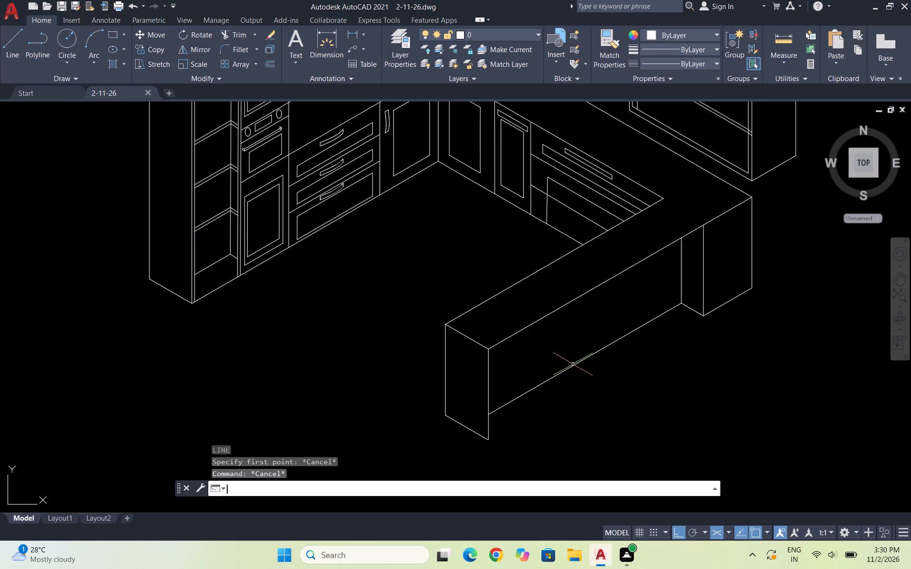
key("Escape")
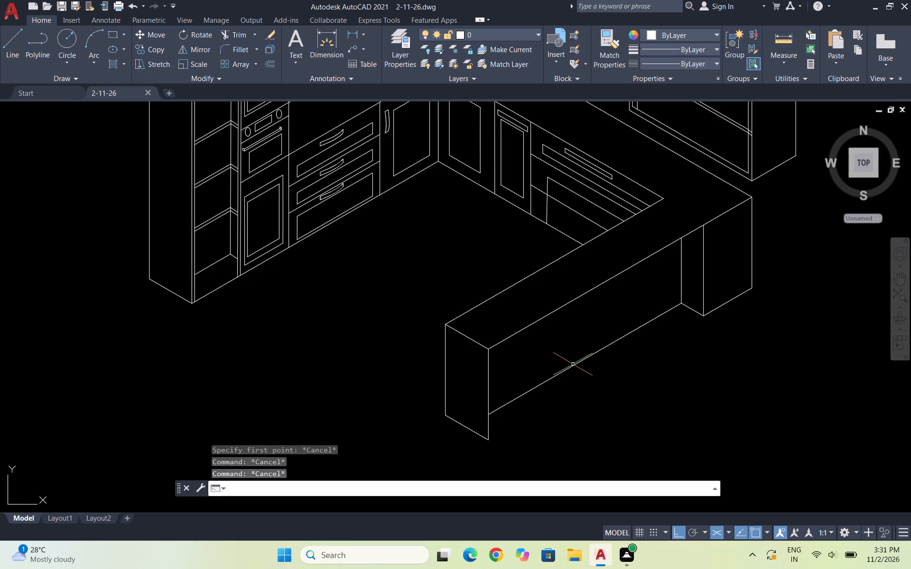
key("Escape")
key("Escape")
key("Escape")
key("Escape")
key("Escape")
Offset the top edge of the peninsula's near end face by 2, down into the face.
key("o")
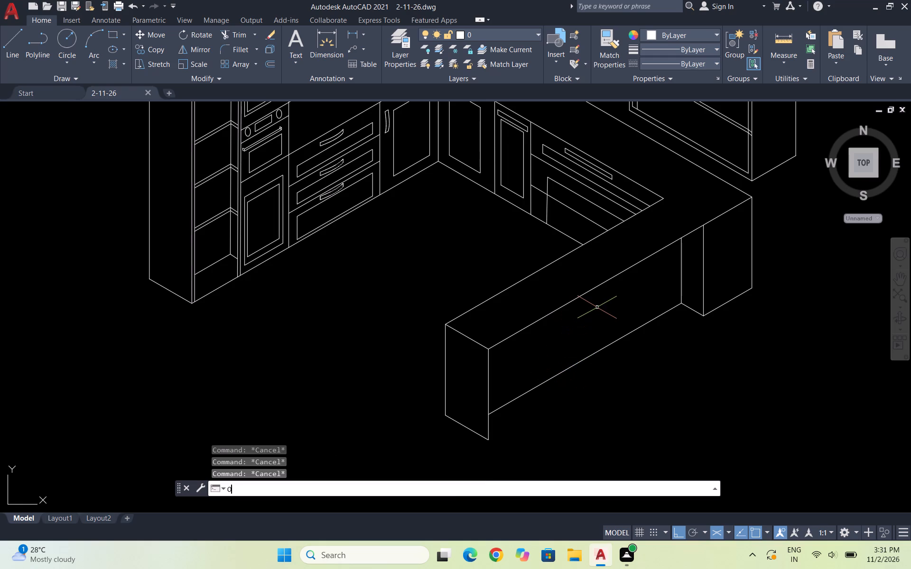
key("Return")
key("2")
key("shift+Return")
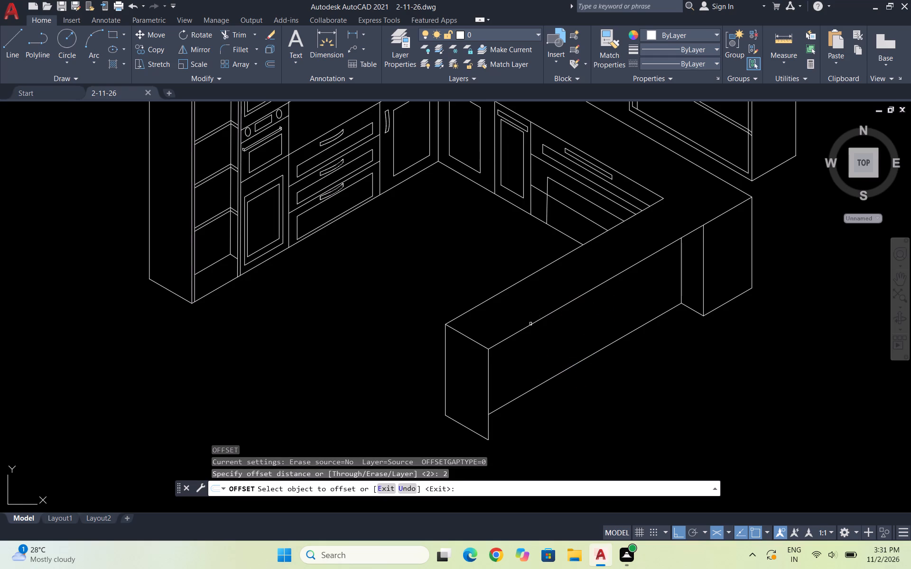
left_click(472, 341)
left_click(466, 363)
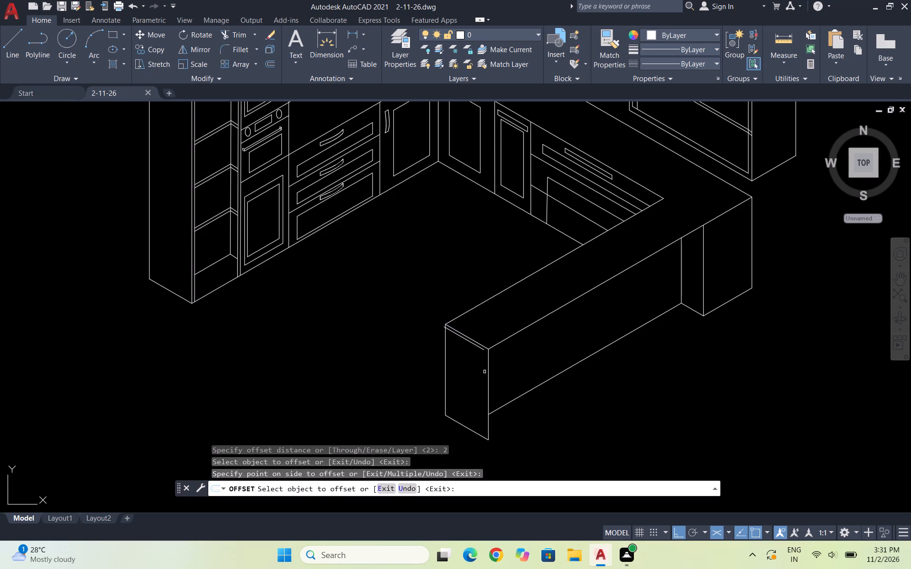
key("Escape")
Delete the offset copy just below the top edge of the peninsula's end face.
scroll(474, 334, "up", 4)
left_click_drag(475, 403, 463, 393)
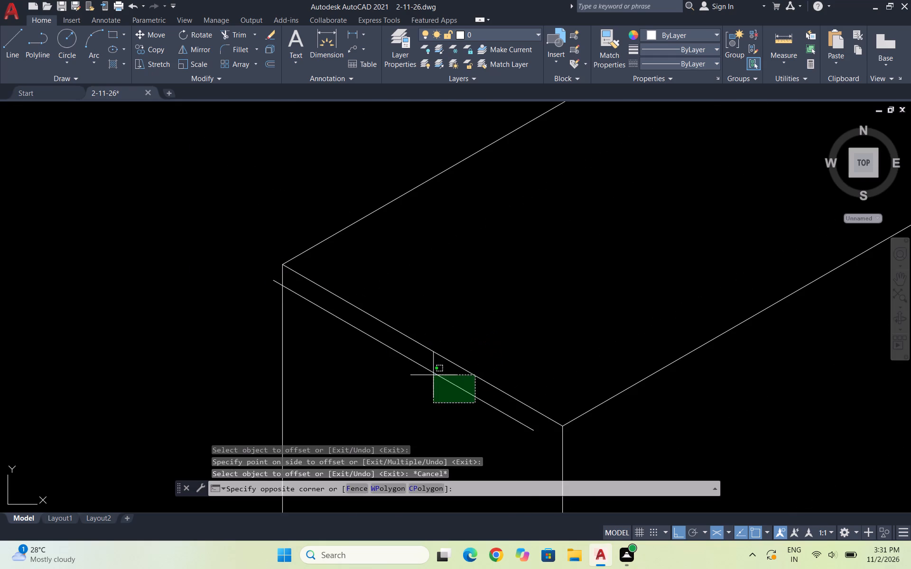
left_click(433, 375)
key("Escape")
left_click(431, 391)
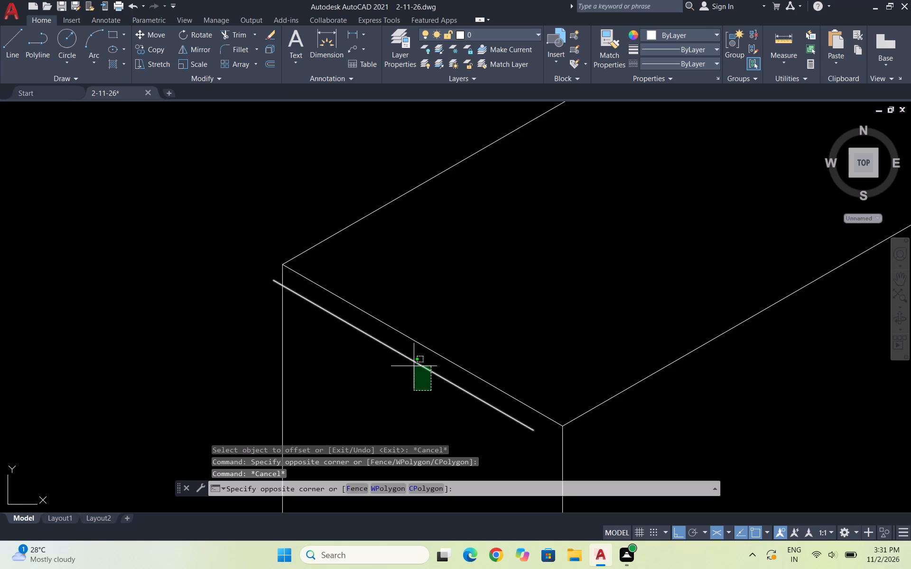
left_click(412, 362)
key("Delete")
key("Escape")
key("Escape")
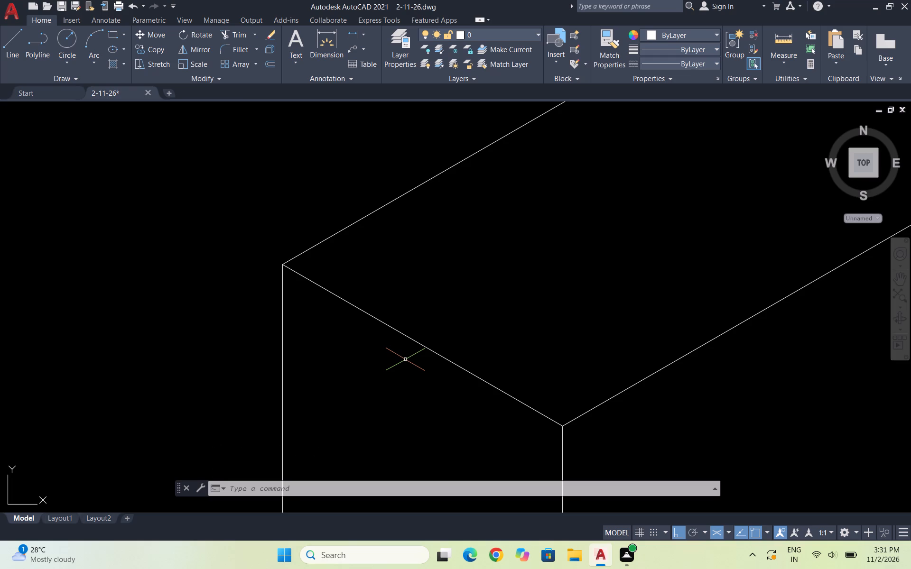
On the peninsula's near end face, draw an inset panel's top edge parallel to the face's top, continuing down its outer side.
scroll(399, 330, "down", 2)
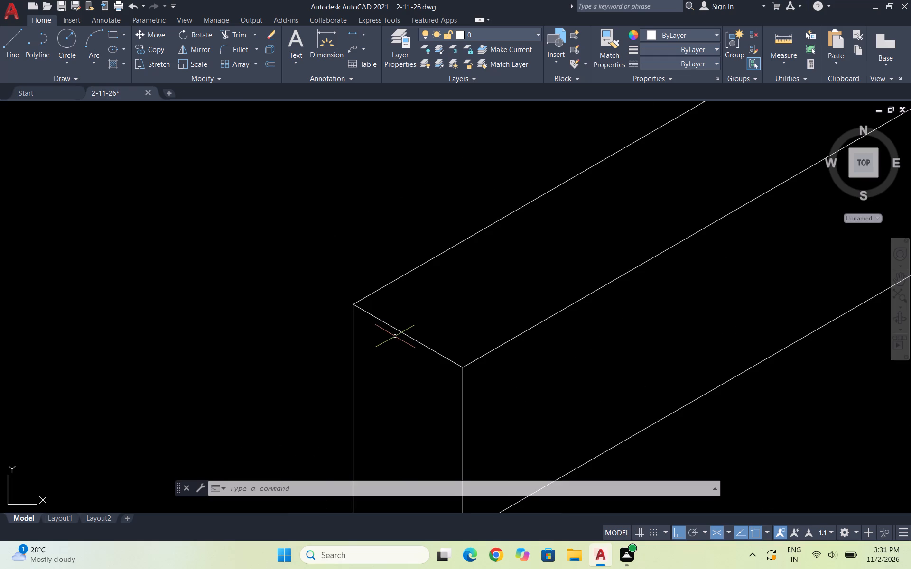
key("Escape")
key("Escape")
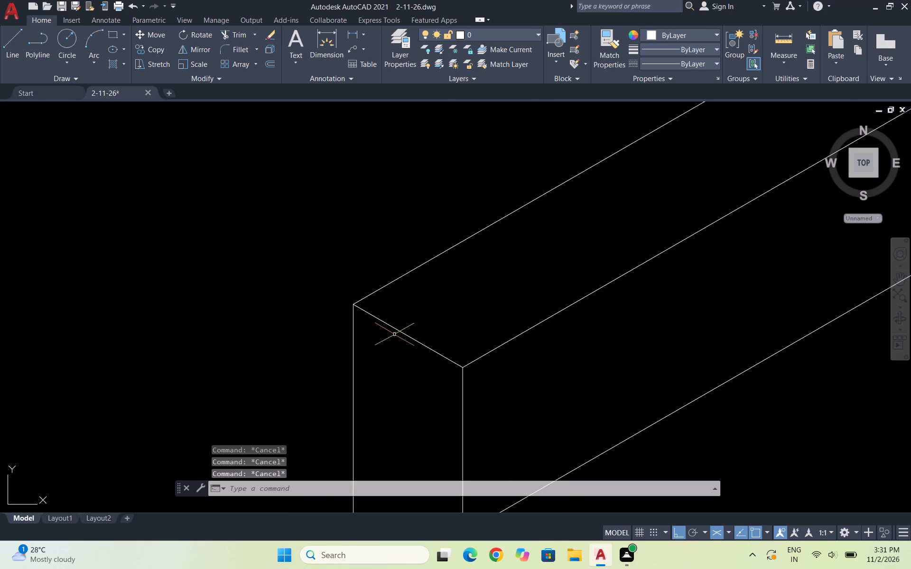
scroll(391, 325, "down", 2)
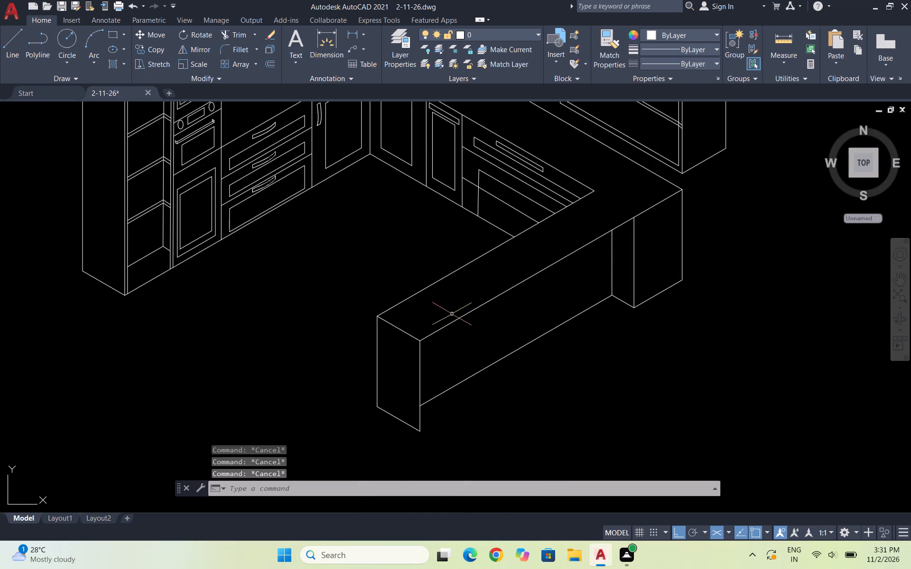
scroll(465, 339, "up", 2)
scroll(347, 212, "down", 2)
scroll(357, 266, "up", 2)
key("Escape")
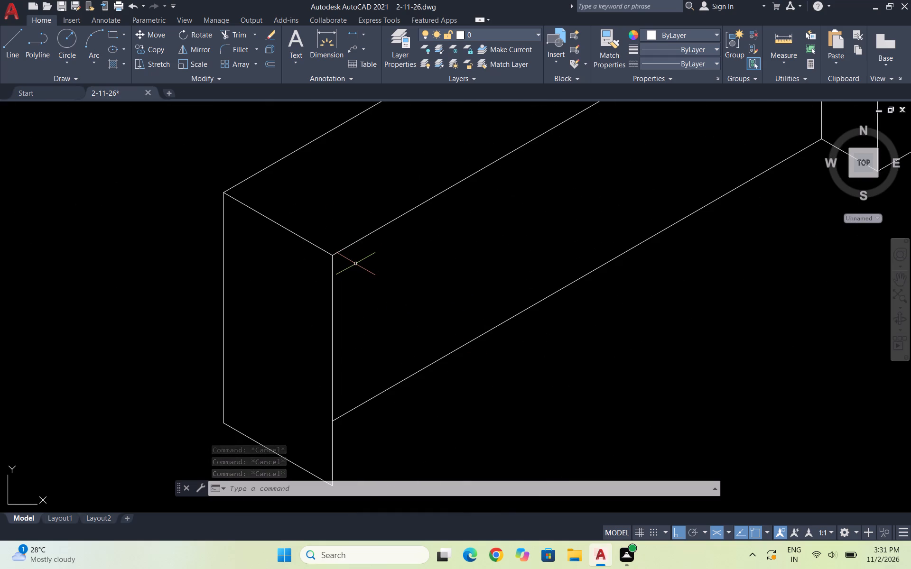
key("Escape")
key("l")
key("Return")
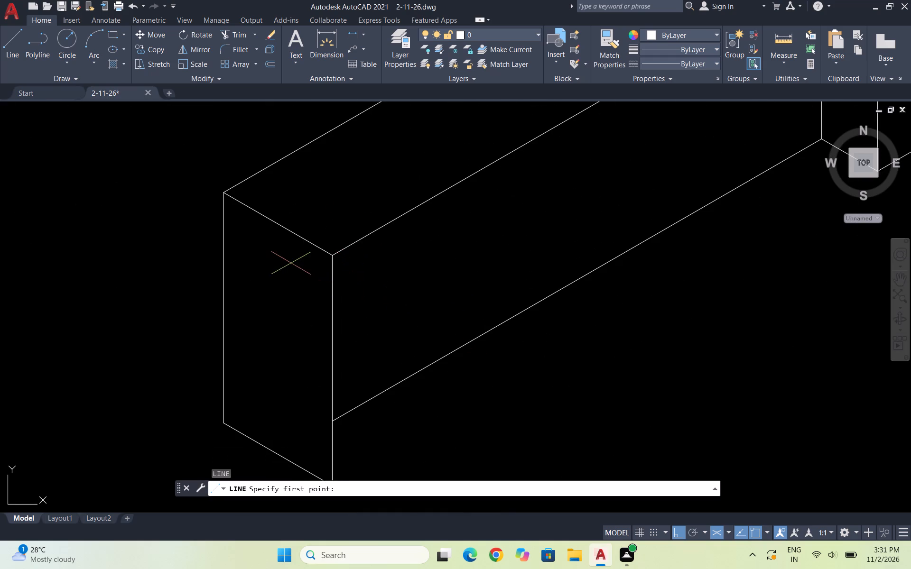
scroll(282, 259, "up", 2)
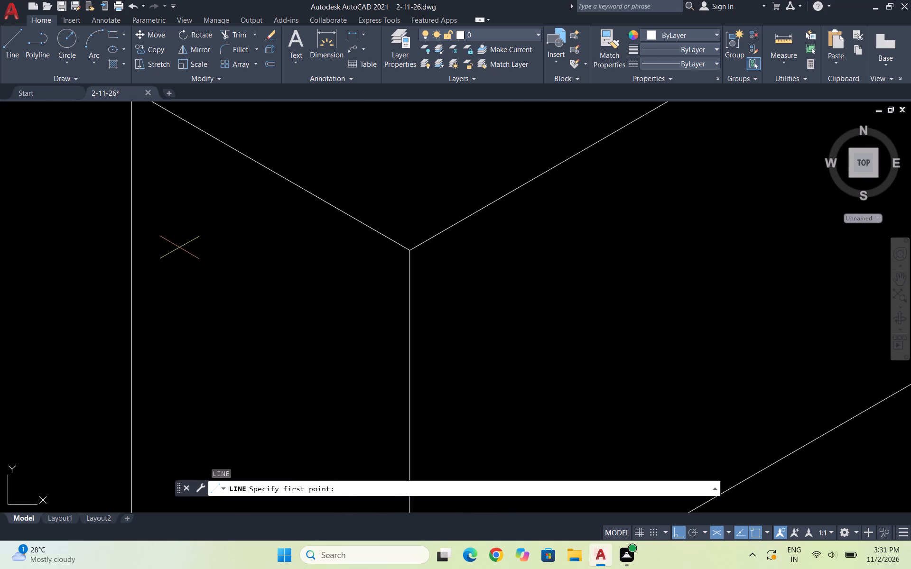
scroll(180, 248, "down", 1)
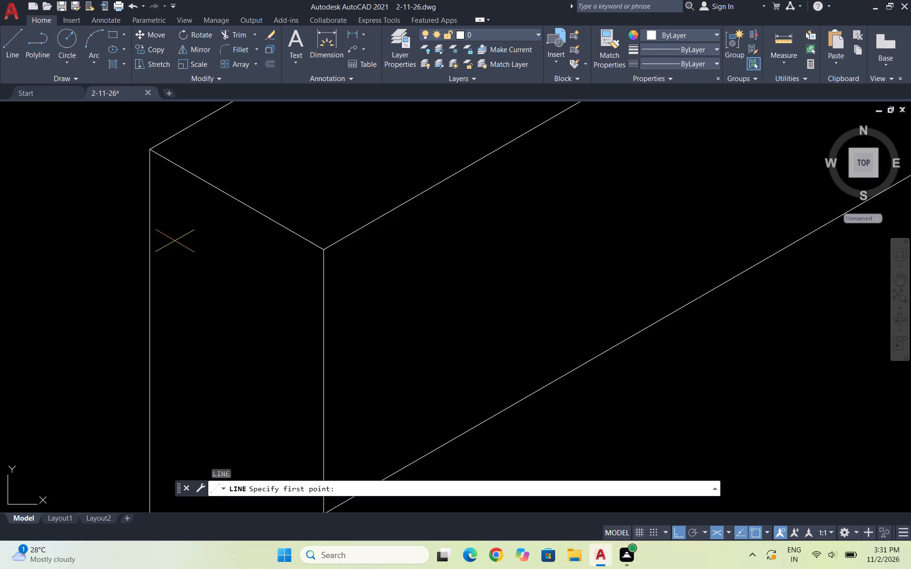
scroll(250, 185, "down", 1)
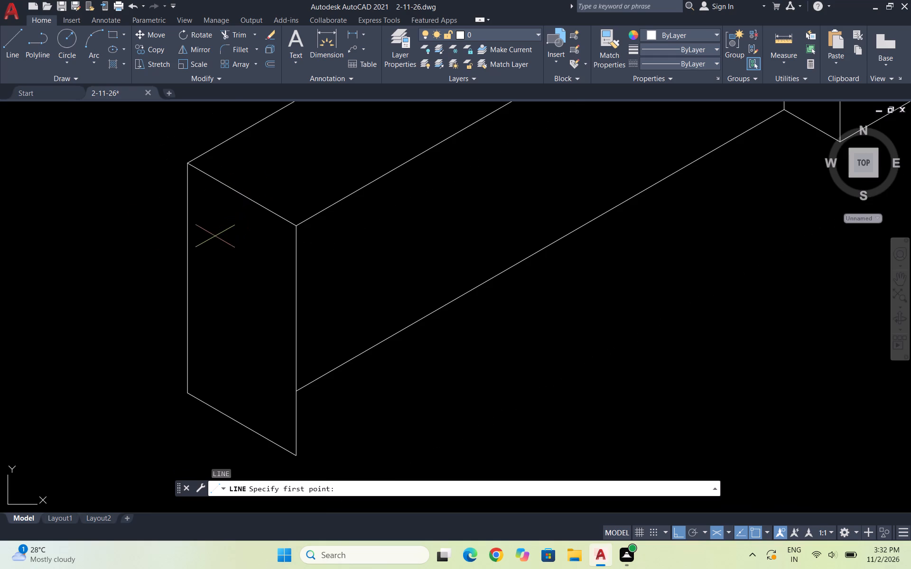
scroll(221, 248, "up", 1)
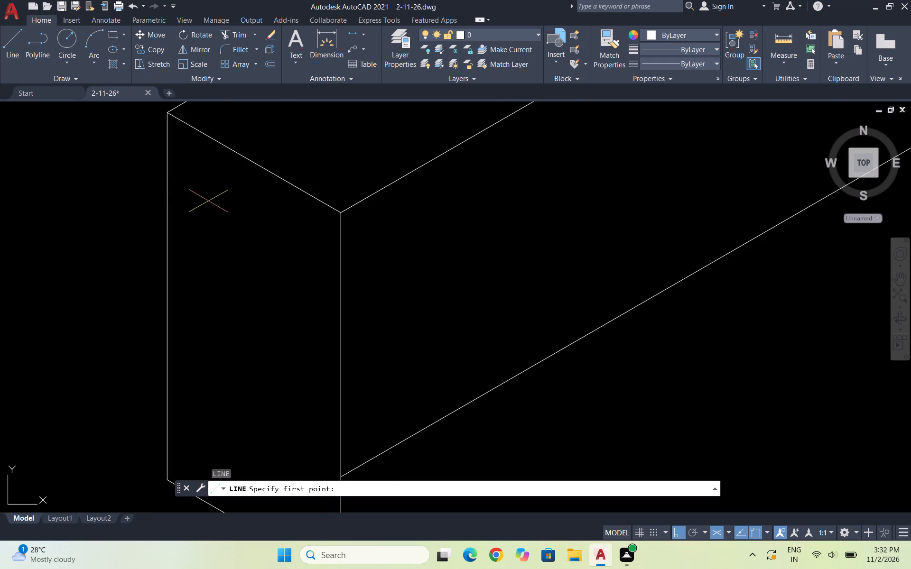
left_click(181, 192)
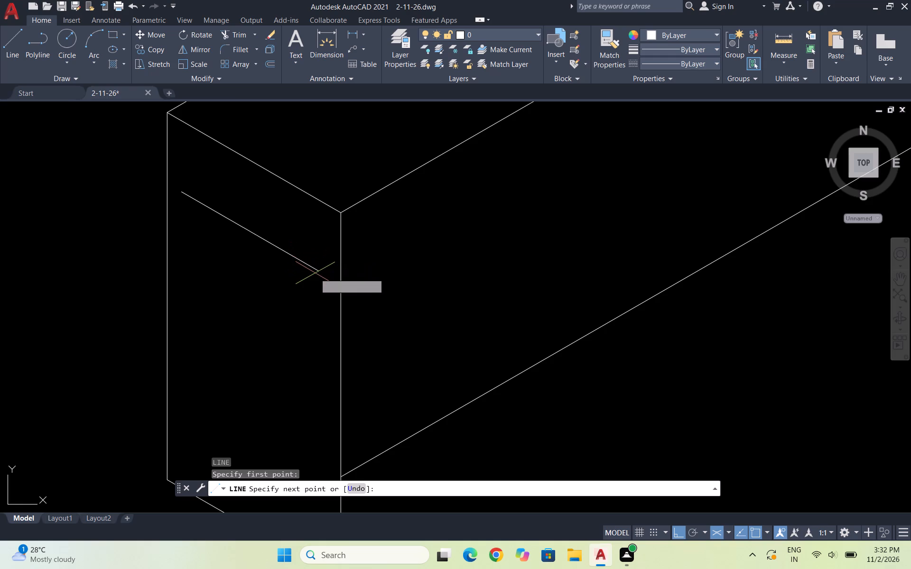
left_click(315, 273)
scroll(332, 196, "down", 4)
scroll(321, 250, "up", 4)
scroll(335, 263, "down", 1)
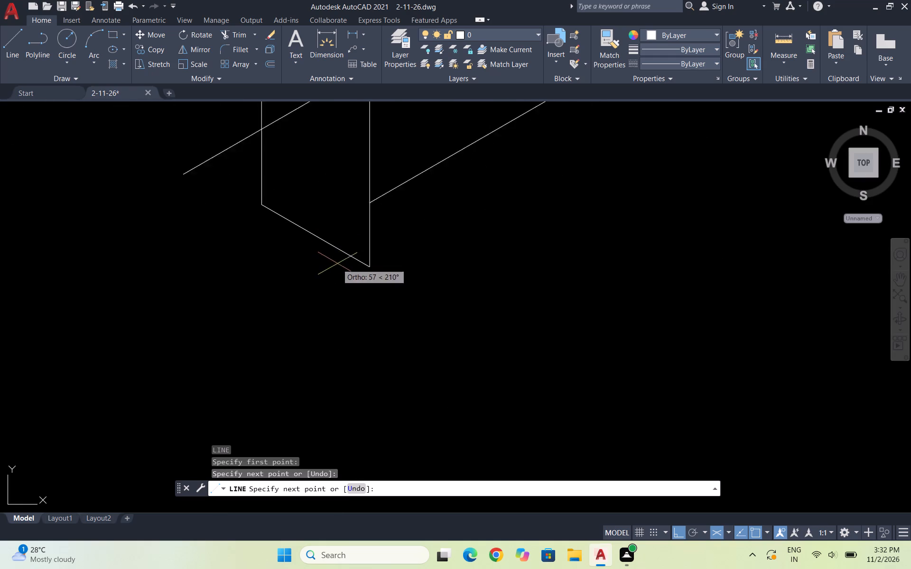
scroll(338, 264, "down", 1)
key("F5")
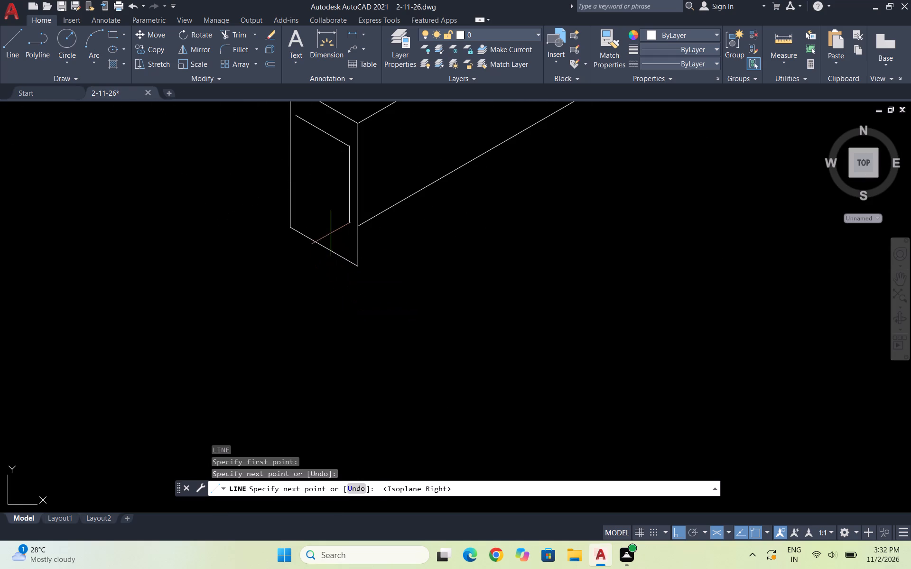
scroll(332, 239, "up", 3)
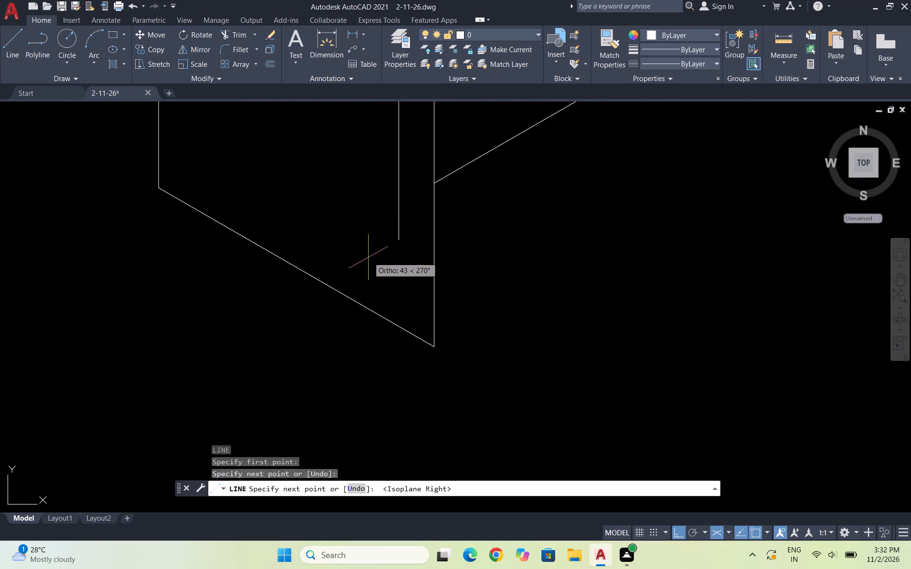
left_click(391, 263)
Continue the inset panel outline with a bottom edge parallel to the face's base and a vertical closing it at the starting point.
scroll(390, 268, "down", 5)
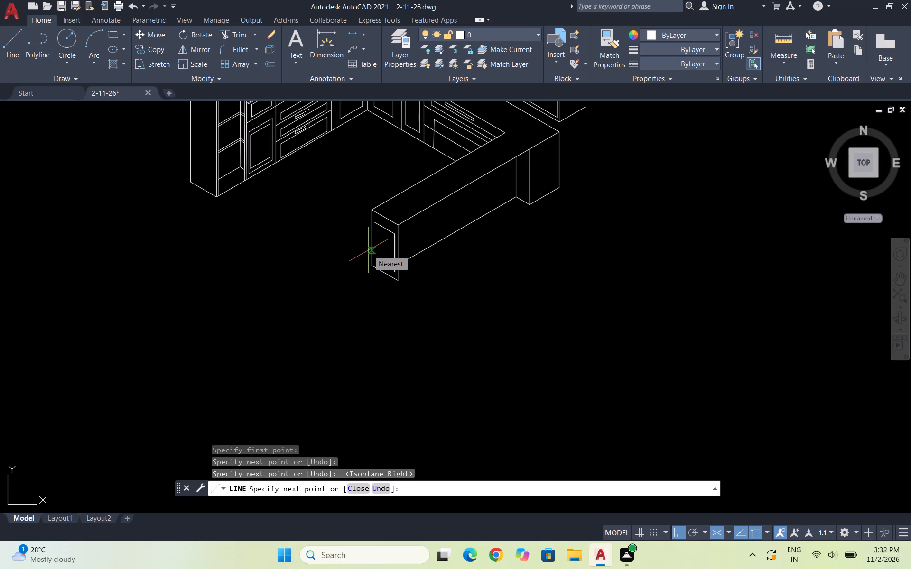
scroll(384, 256, "up", 2)
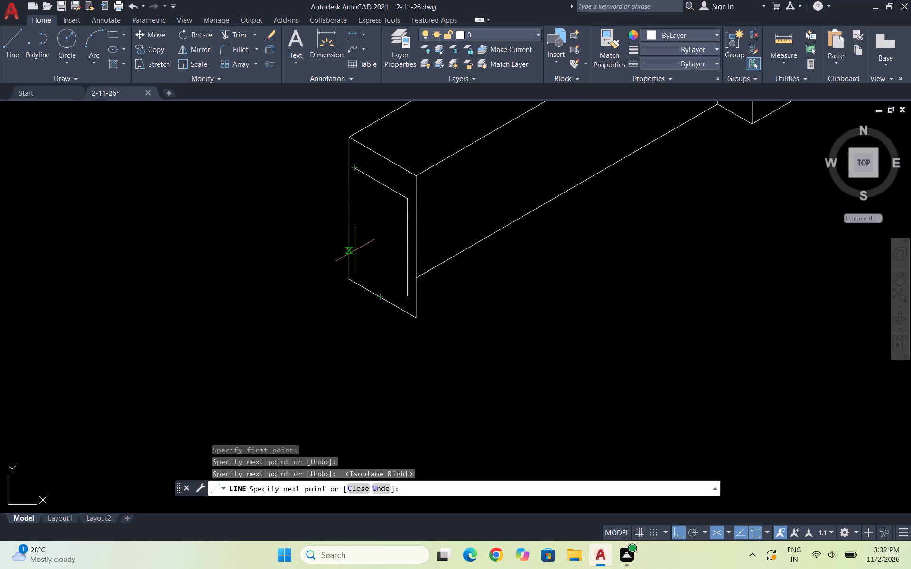
scroll(355, 250, "up", 1)
scroll(355, 285, "down", 1)
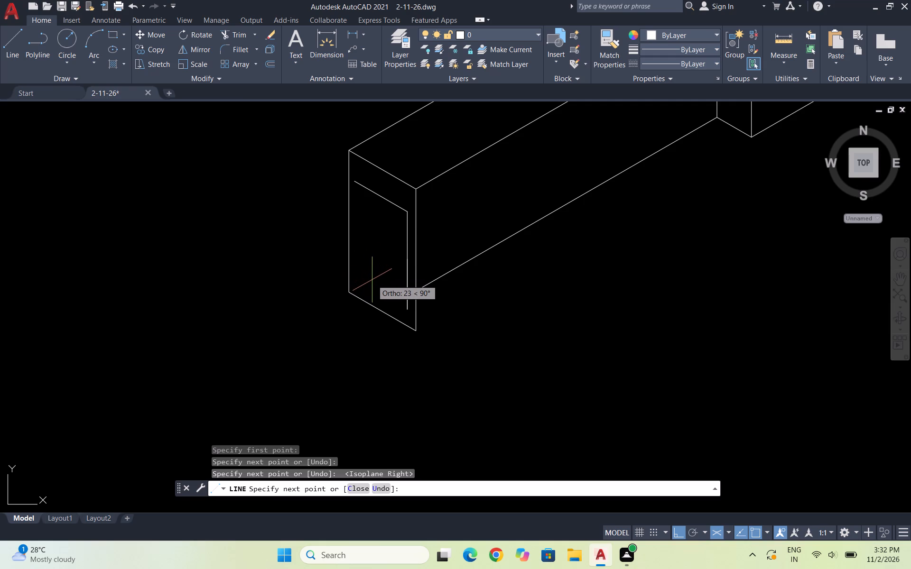
key("F5")
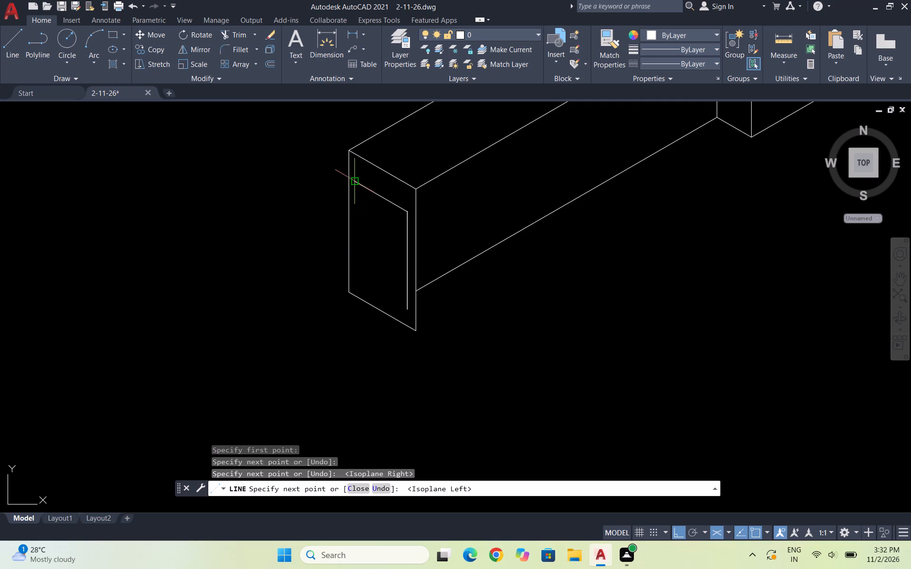
left_click(359, 262)
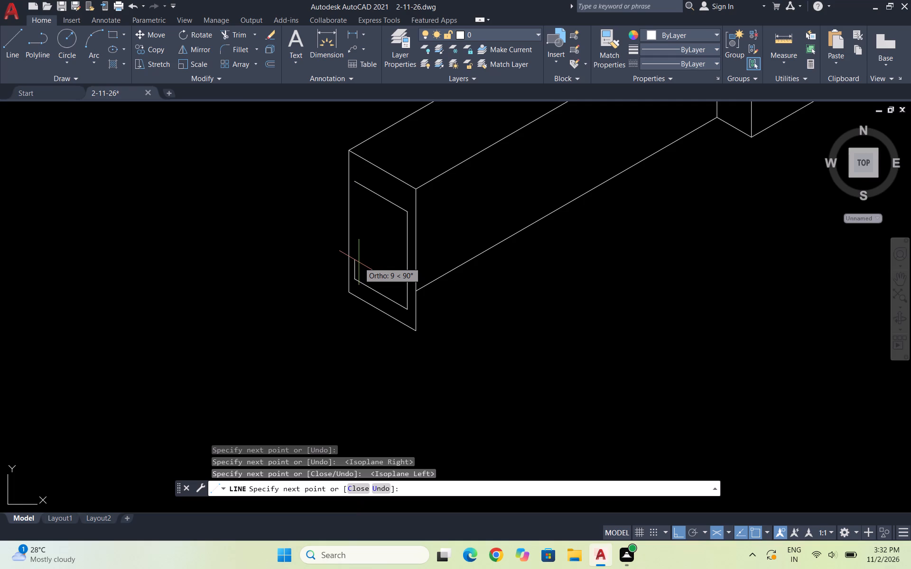
scroll(363, 178, "up", 3)
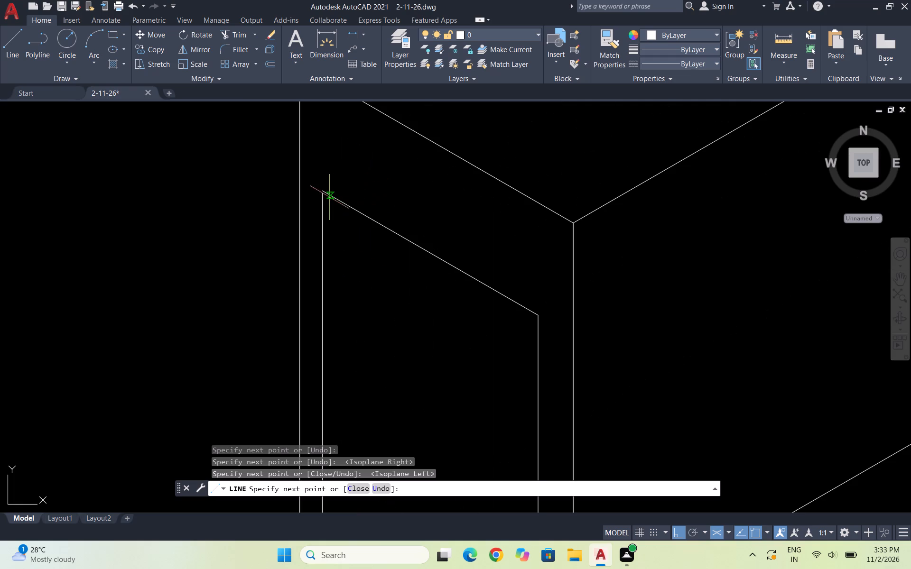
left_click(322, 193)
key("Escape")
scroll(324, 187, "down", 4)
key("Escape")
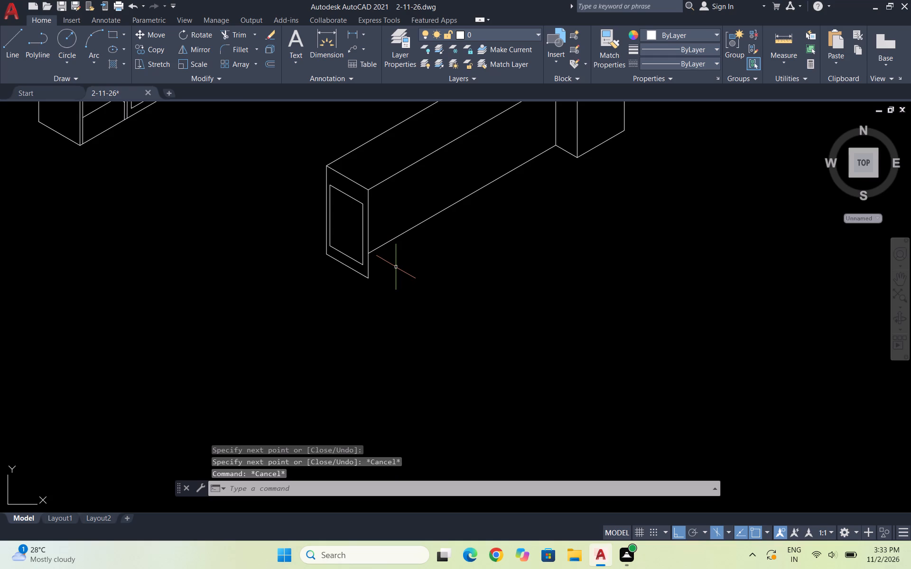
scroll(362, 282, "down", 2)
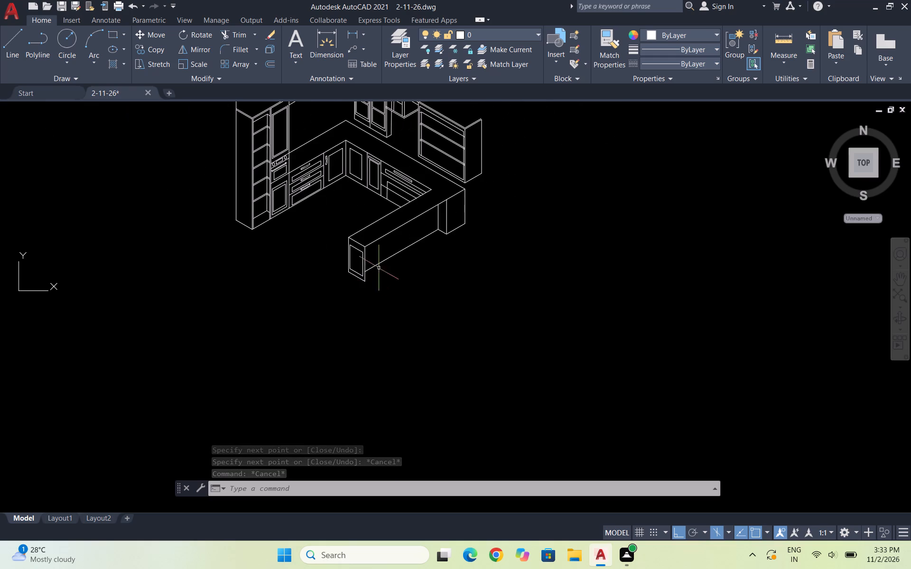
key("Escape")
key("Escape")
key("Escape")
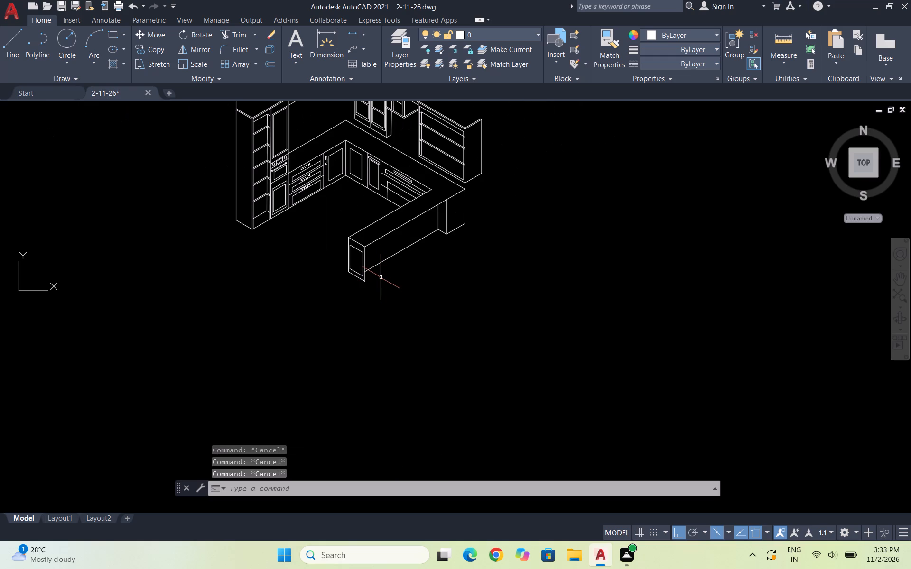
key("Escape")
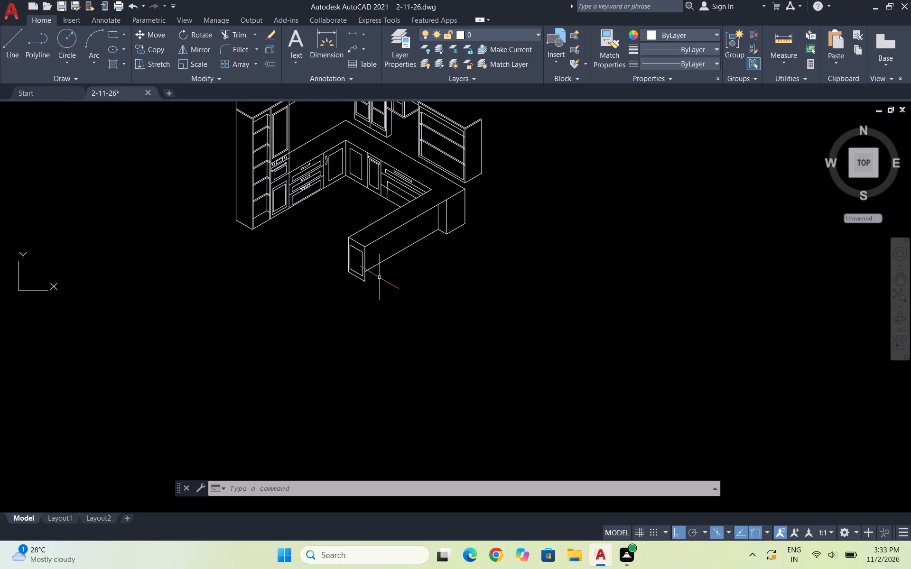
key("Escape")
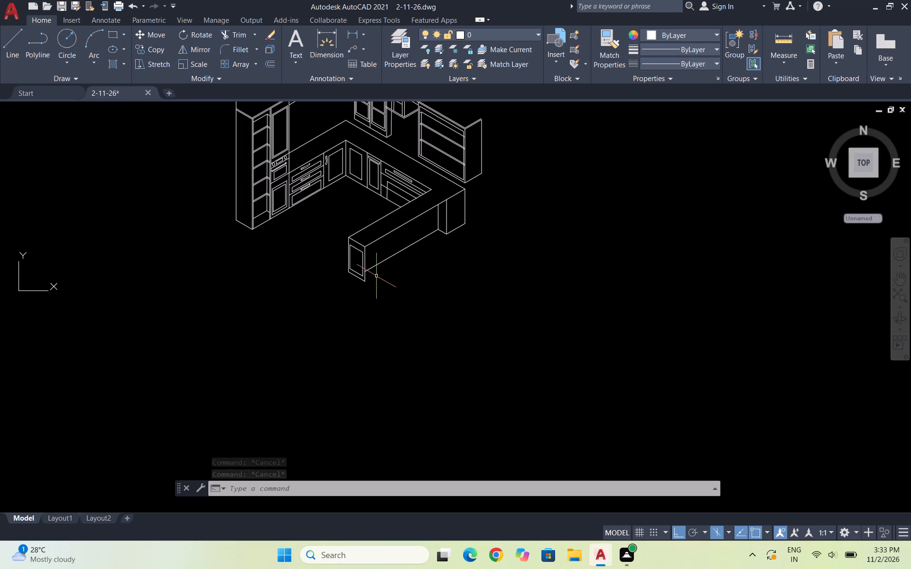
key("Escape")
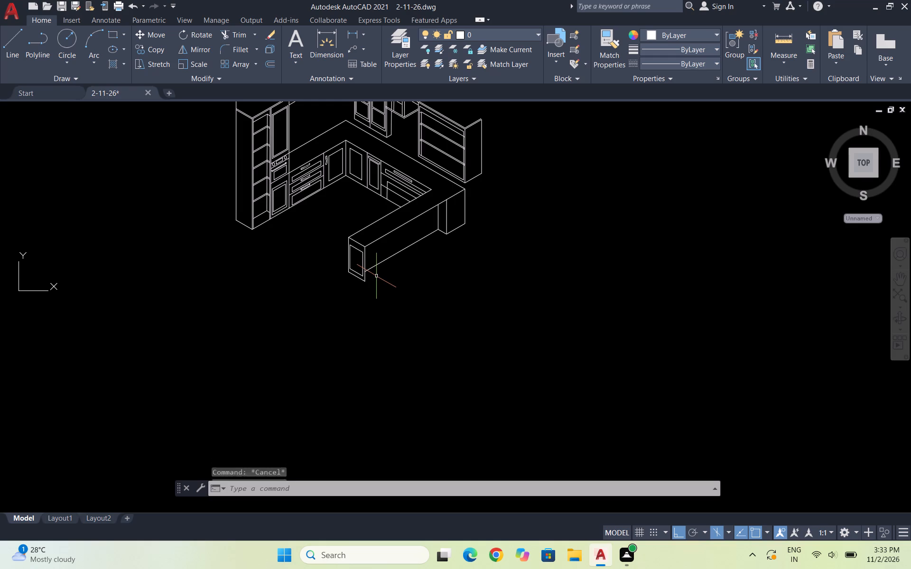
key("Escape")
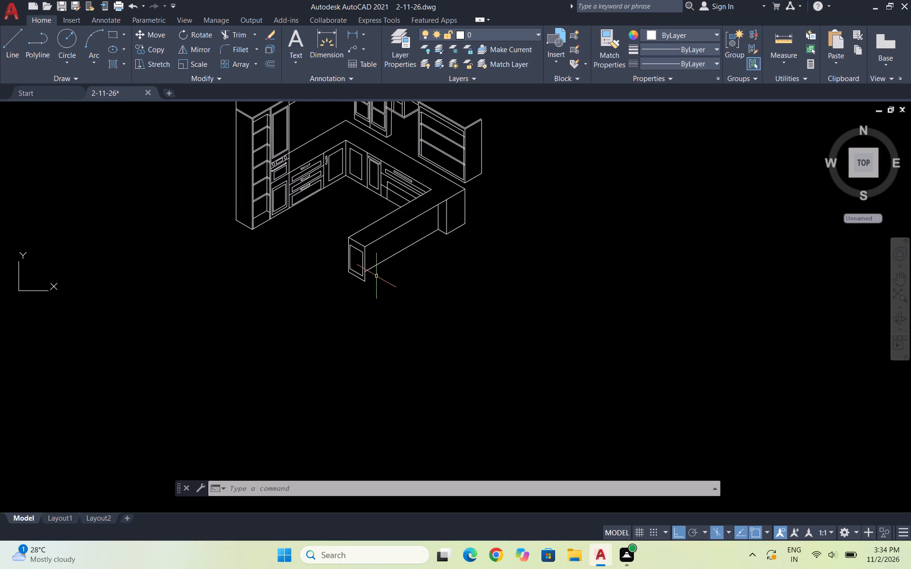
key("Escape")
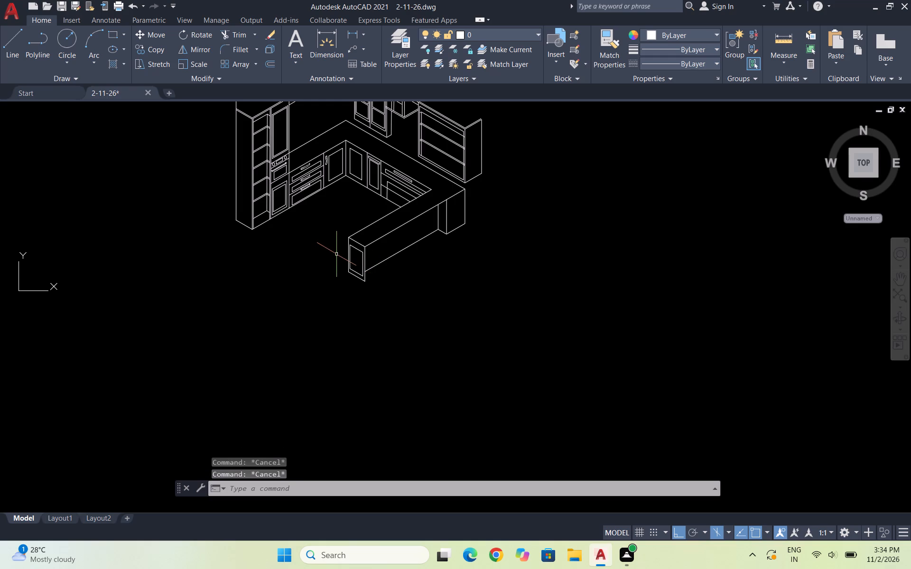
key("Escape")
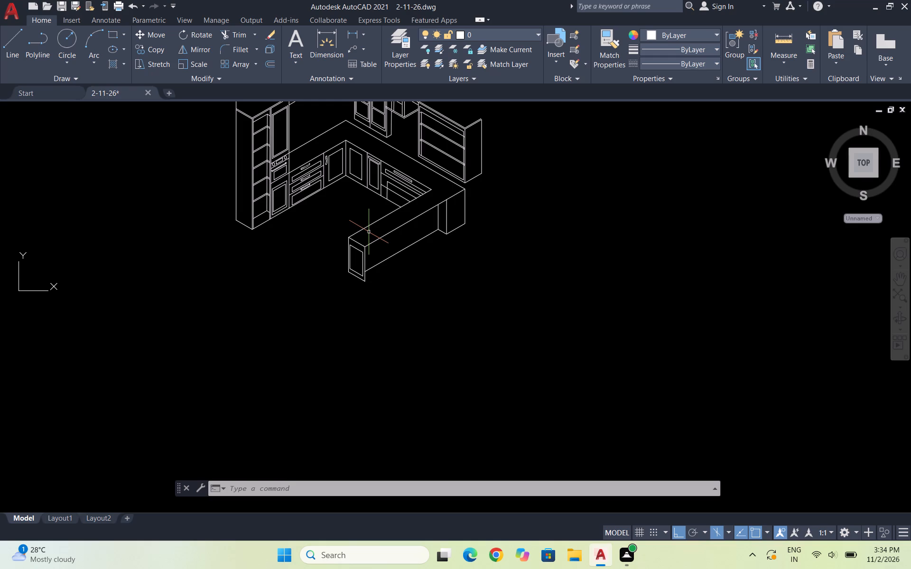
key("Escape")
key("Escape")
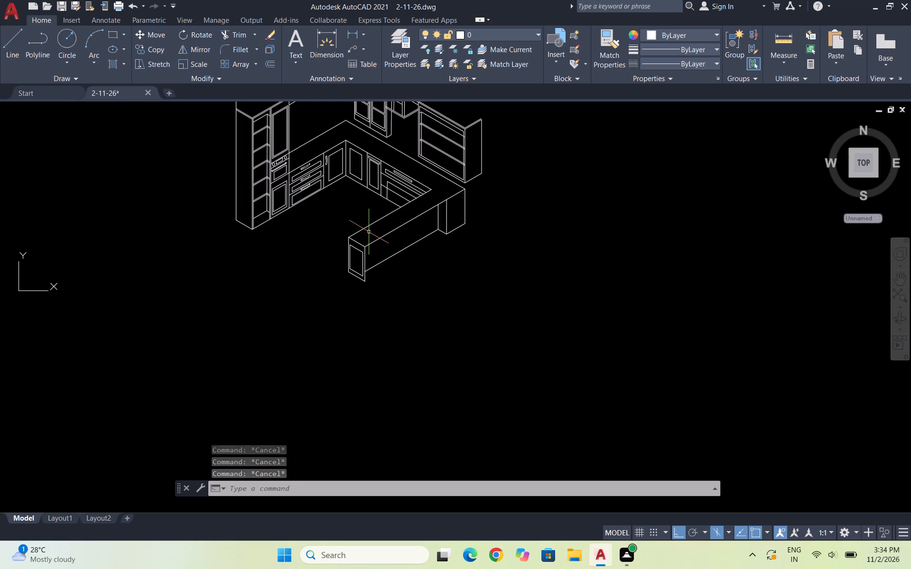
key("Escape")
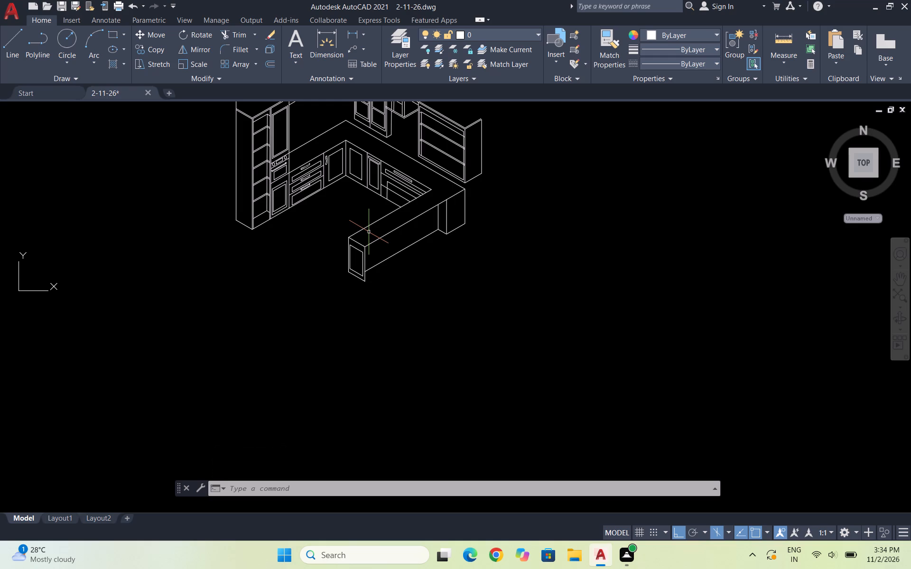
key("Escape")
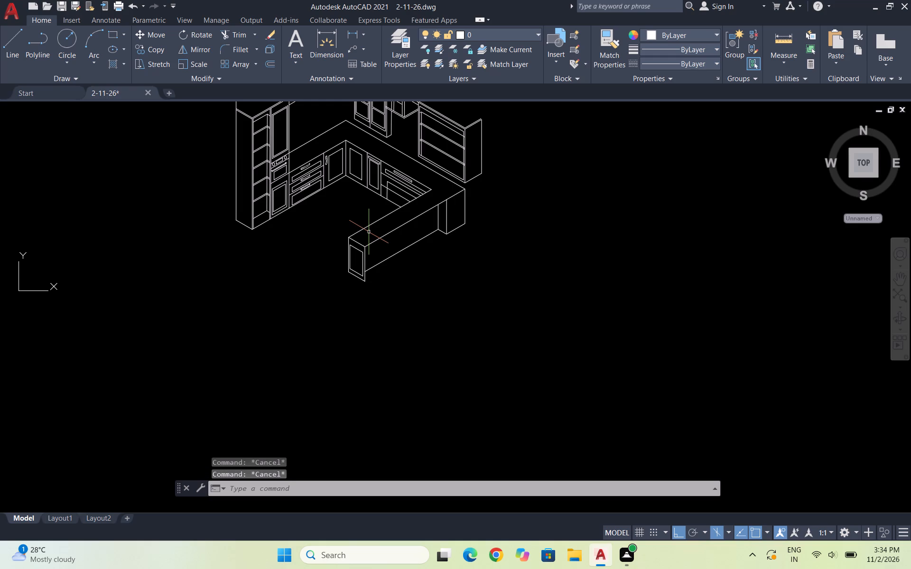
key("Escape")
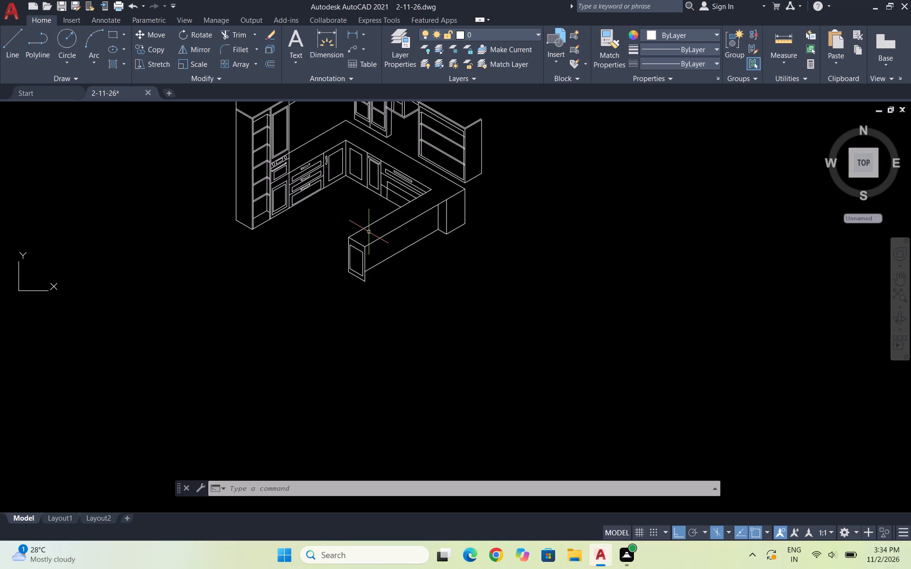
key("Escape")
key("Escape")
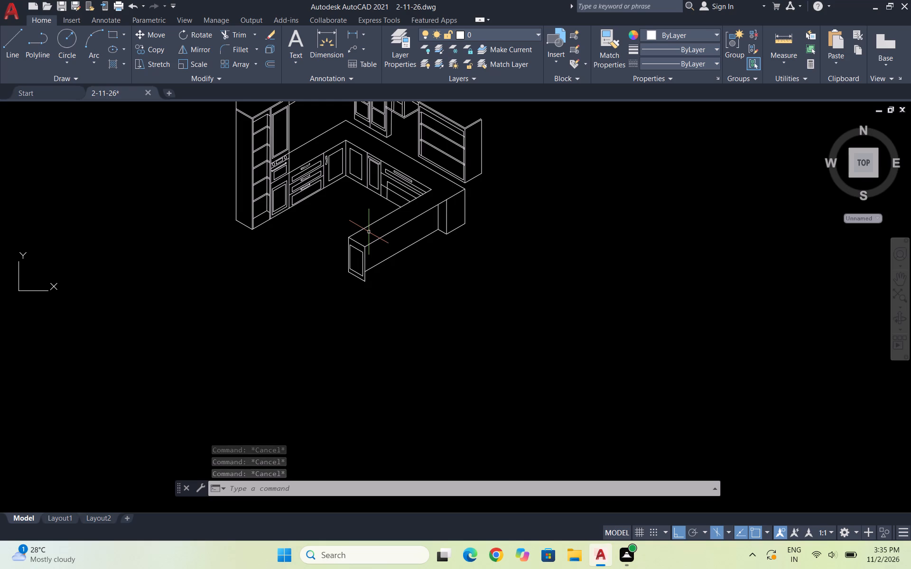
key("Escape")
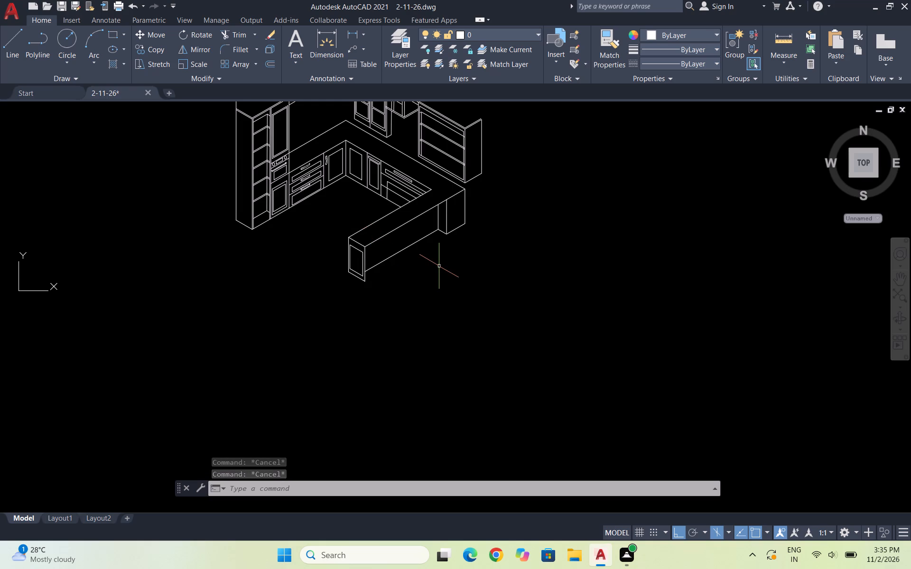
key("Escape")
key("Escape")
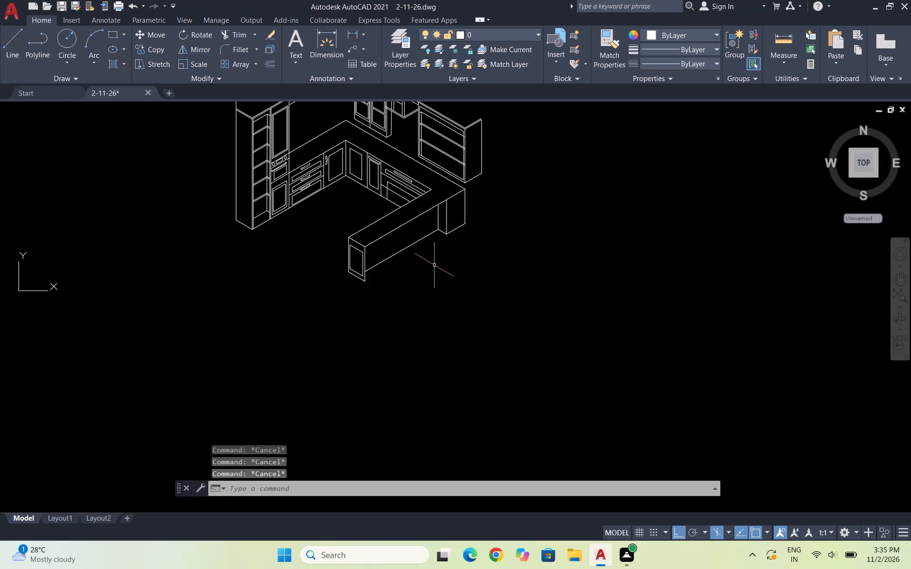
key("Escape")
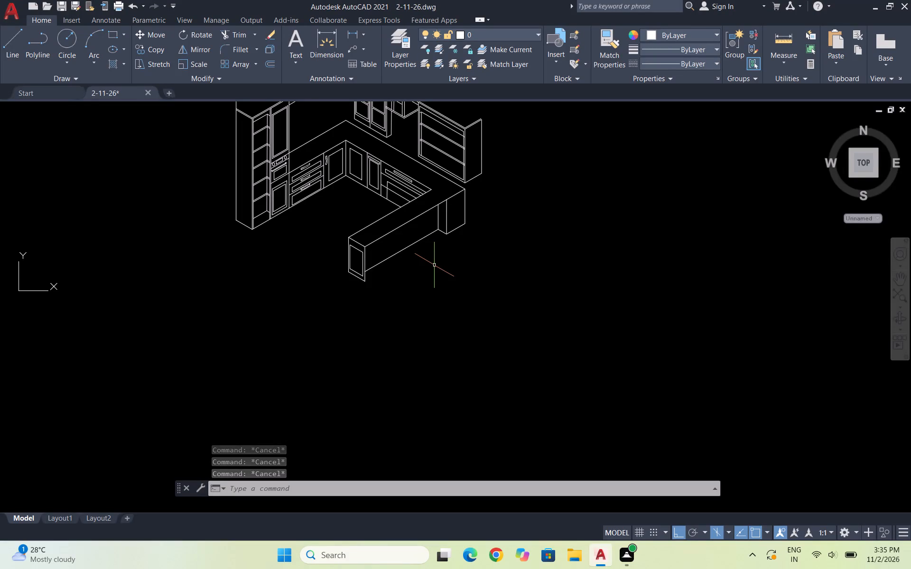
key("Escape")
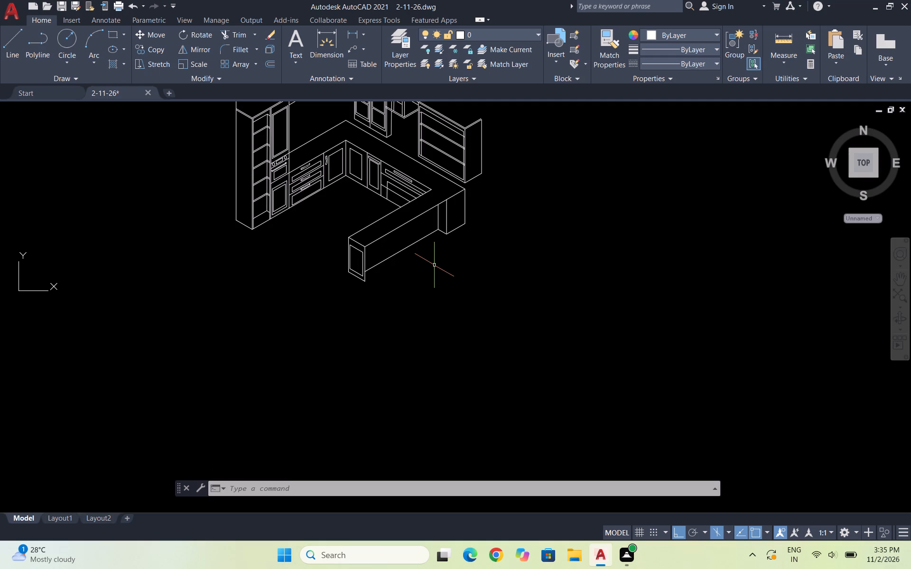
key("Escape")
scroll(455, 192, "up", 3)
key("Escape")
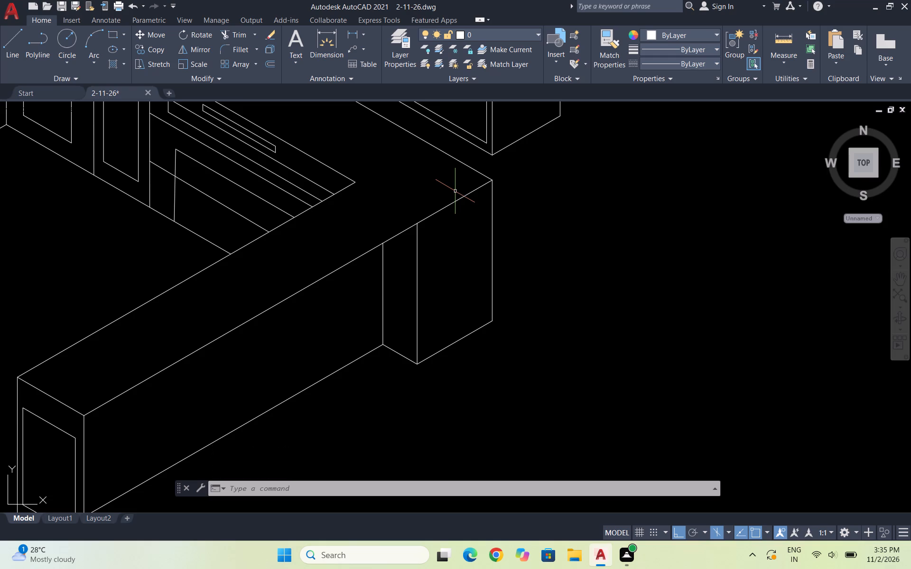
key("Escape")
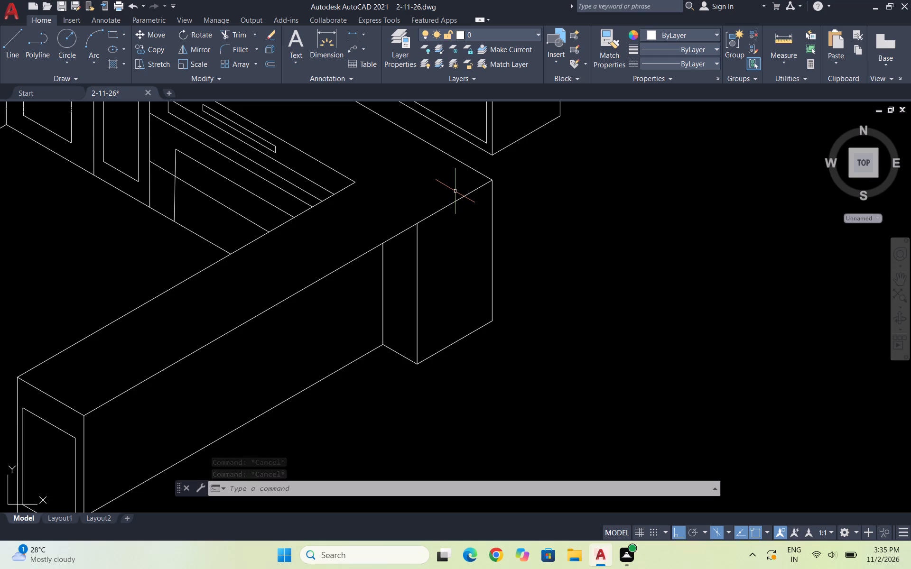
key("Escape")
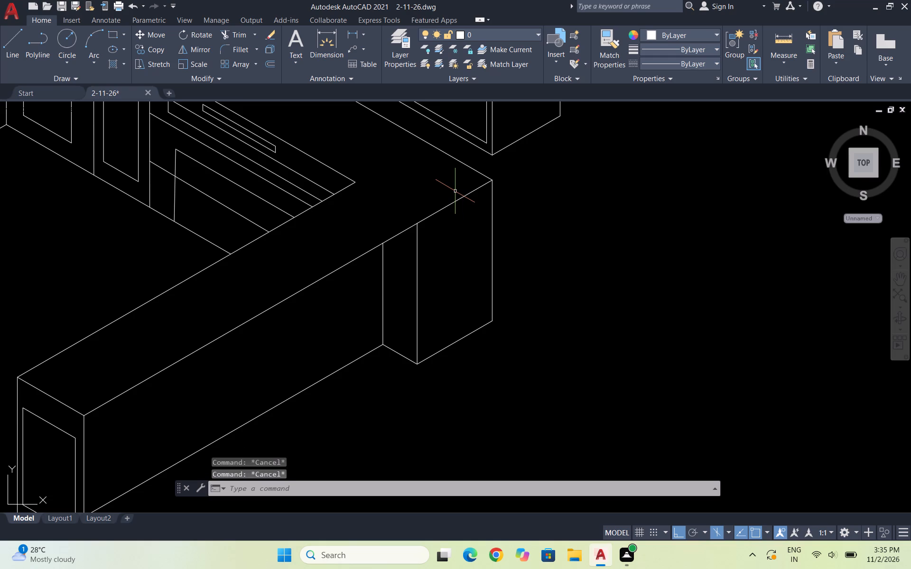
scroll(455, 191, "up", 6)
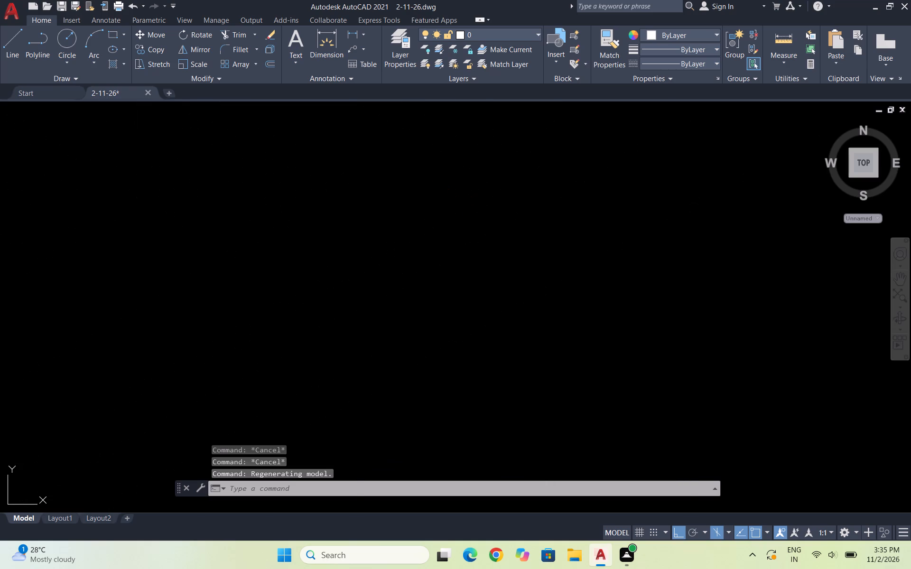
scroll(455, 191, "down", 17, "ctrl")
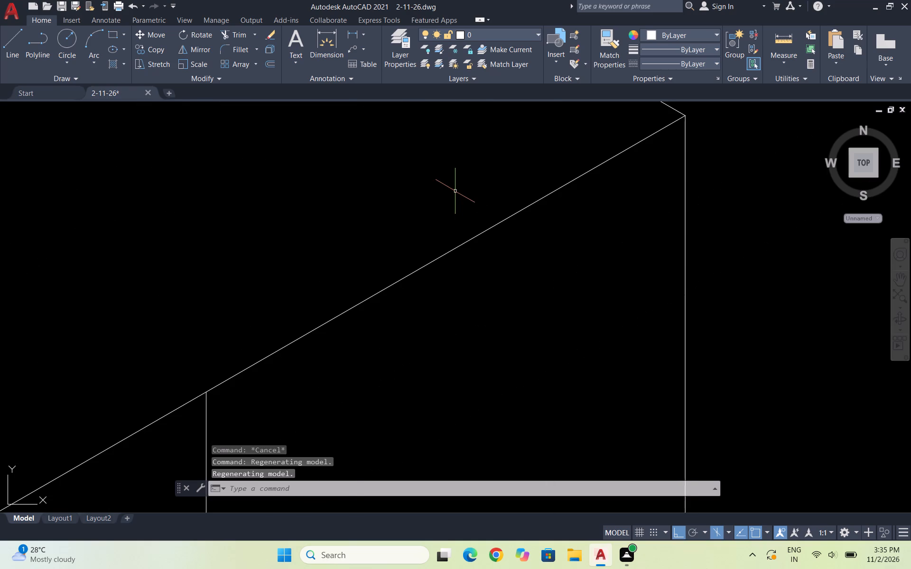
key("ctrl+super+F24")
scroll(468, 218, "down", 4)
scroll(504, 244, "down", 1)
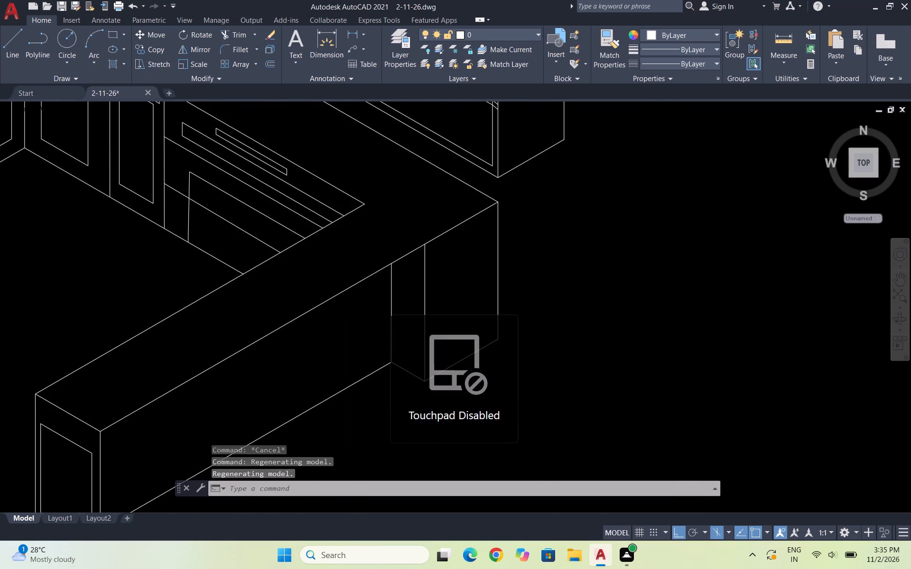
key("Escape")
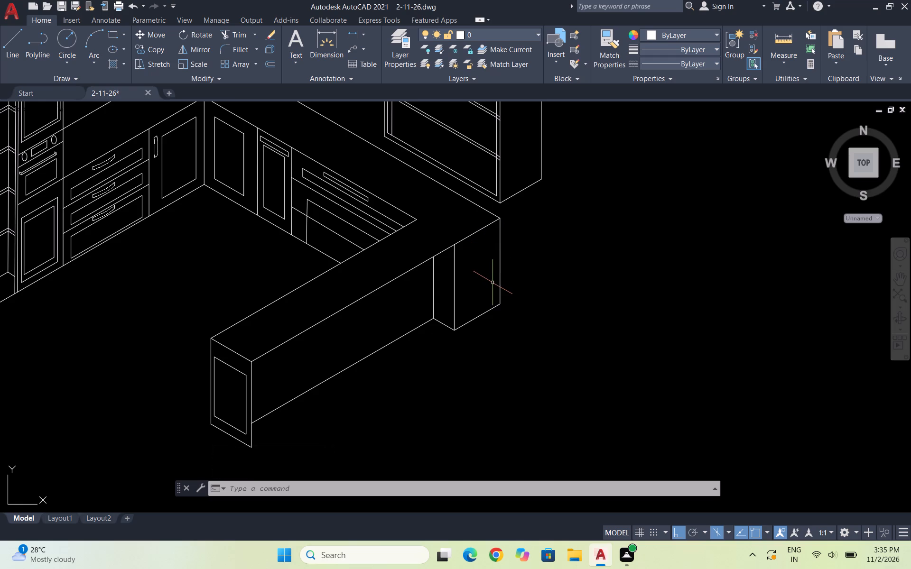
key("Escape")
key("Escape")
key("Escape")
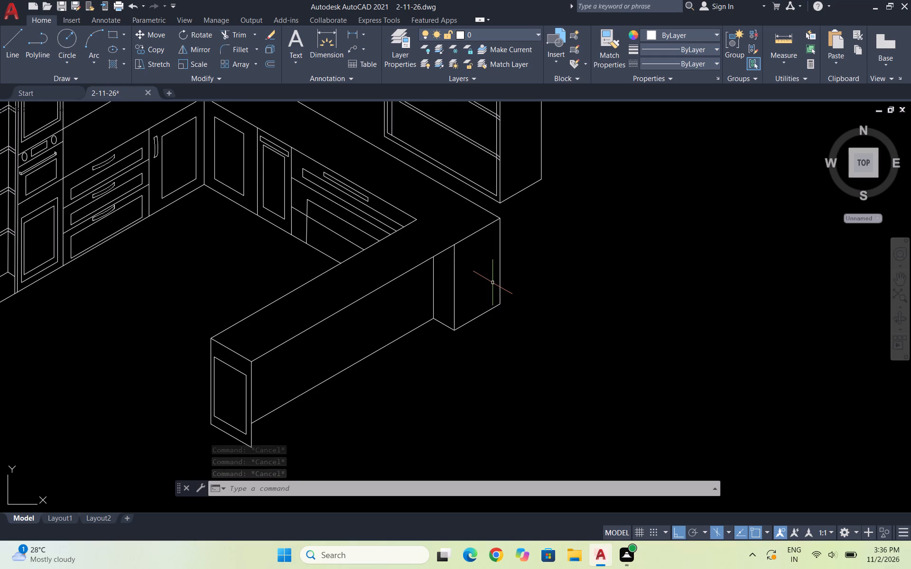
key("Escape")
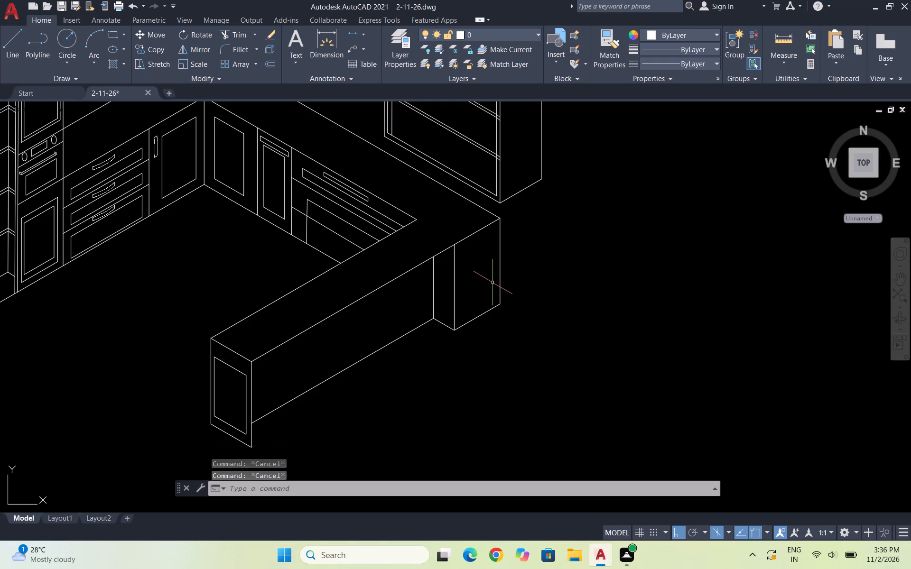
Draw a vertical divider line on the peninsula's long side face, from its top edge to its base edge, near the inset-panel end.
key("l")
key("Return")
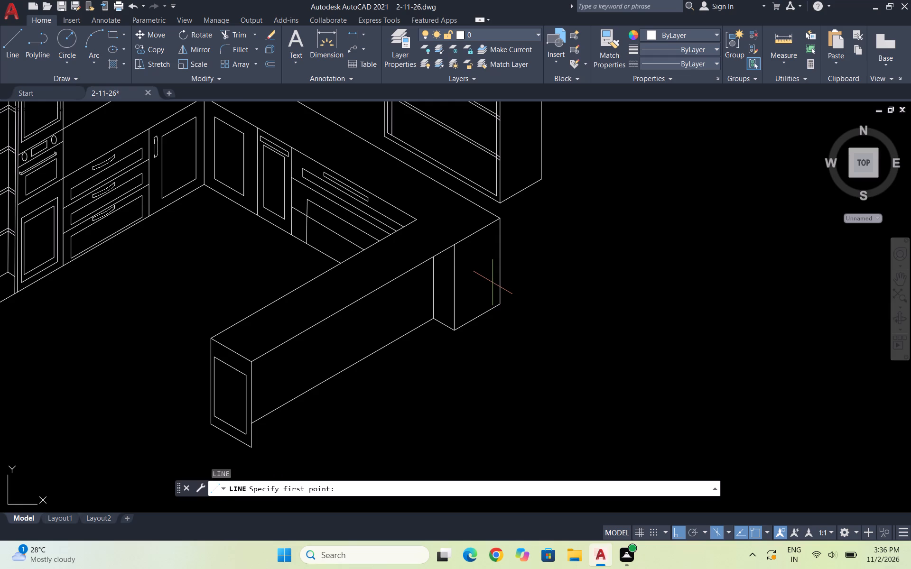
scroll(242, 450, "up", 3)
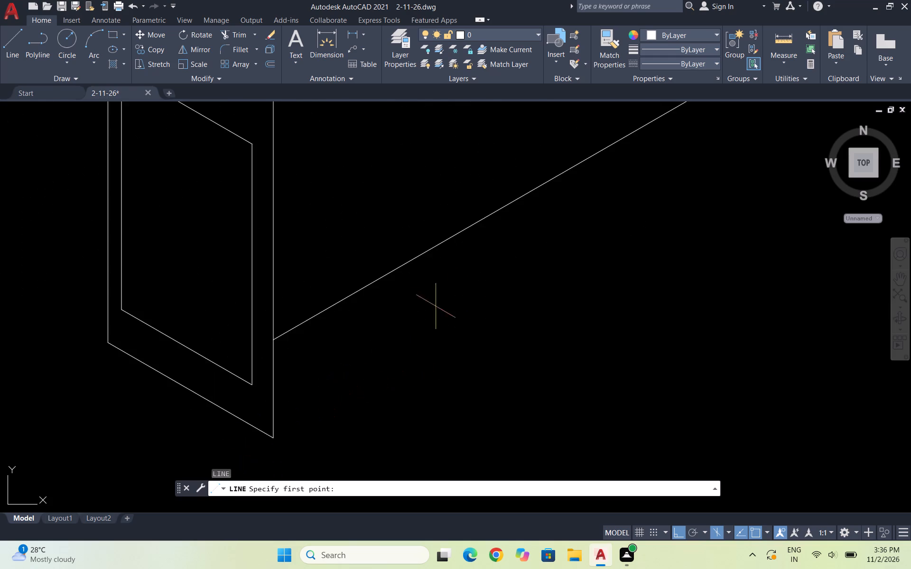
scroll(369, 329, "down", 2)
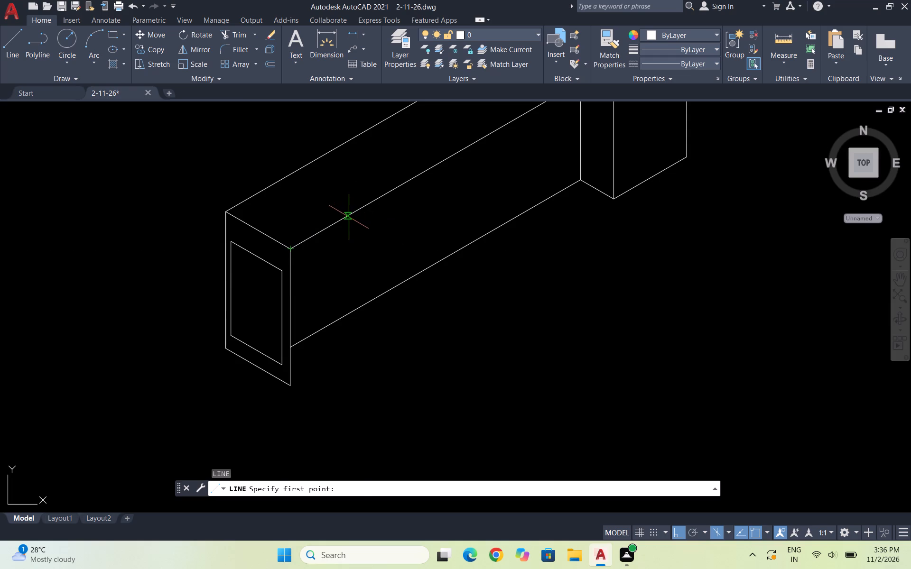
left_click(348, 217)
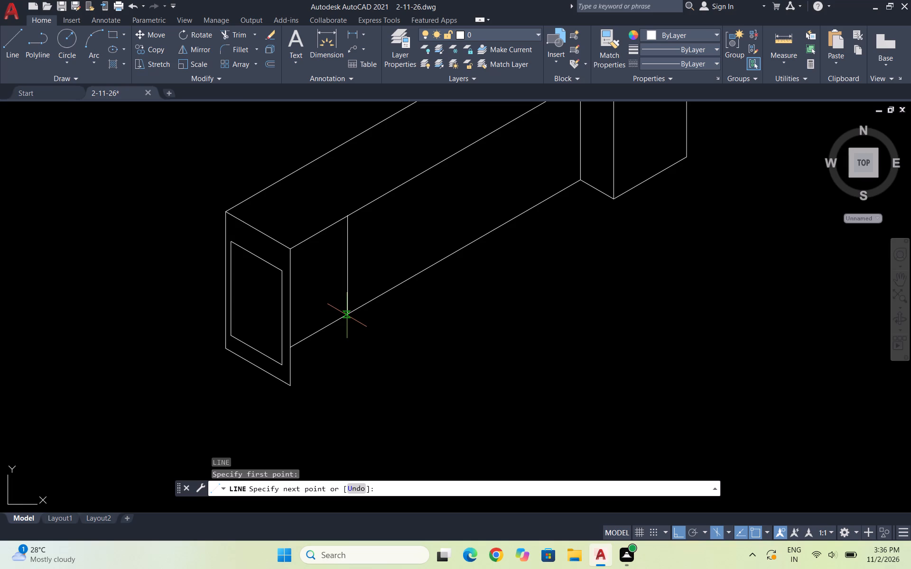
left_click(347, 315)
key("Escape")
Copy the vertical divider twice along the peninsula's long side face at roughly even spacing, the farther copy about 78 from the original.
left_click(353, 241)
left_click(329, 255)
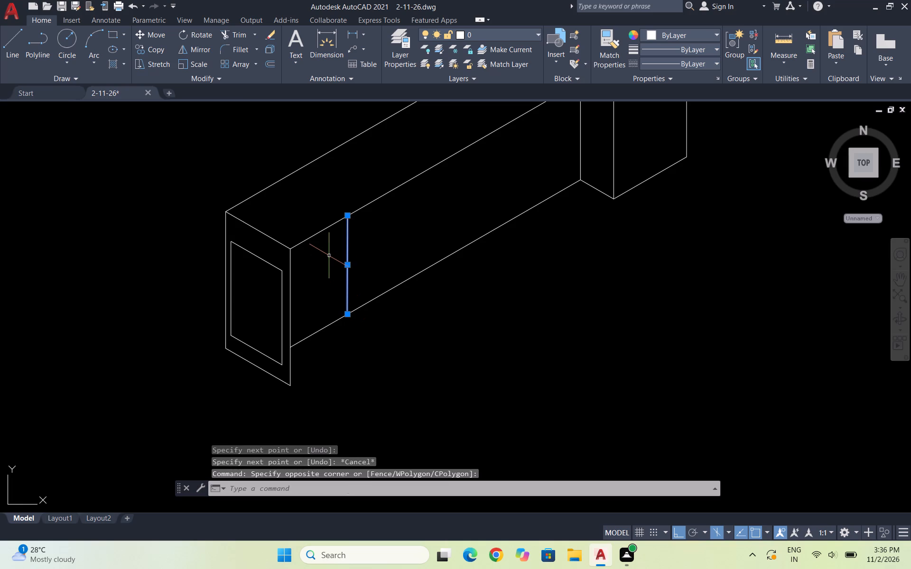
type("CO")
key("Return")
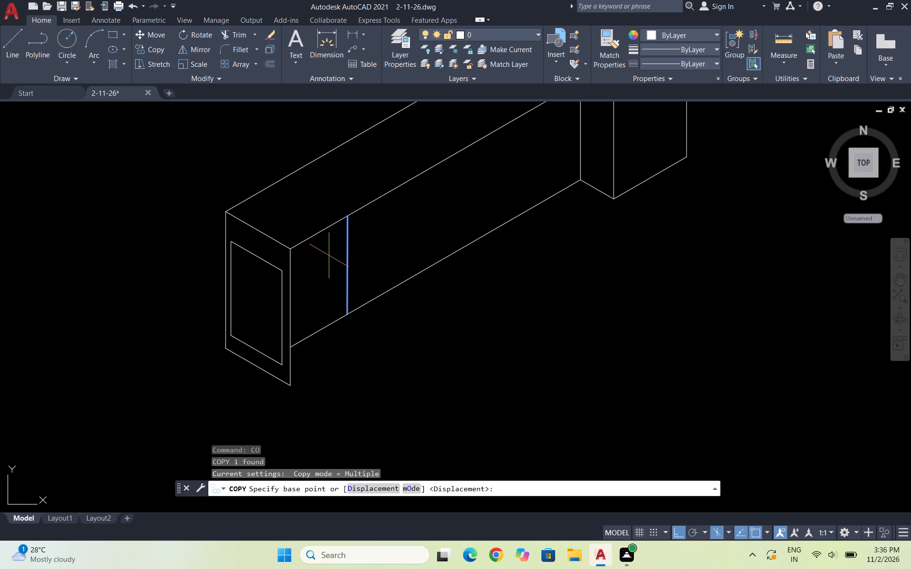
left_click(345, 213)
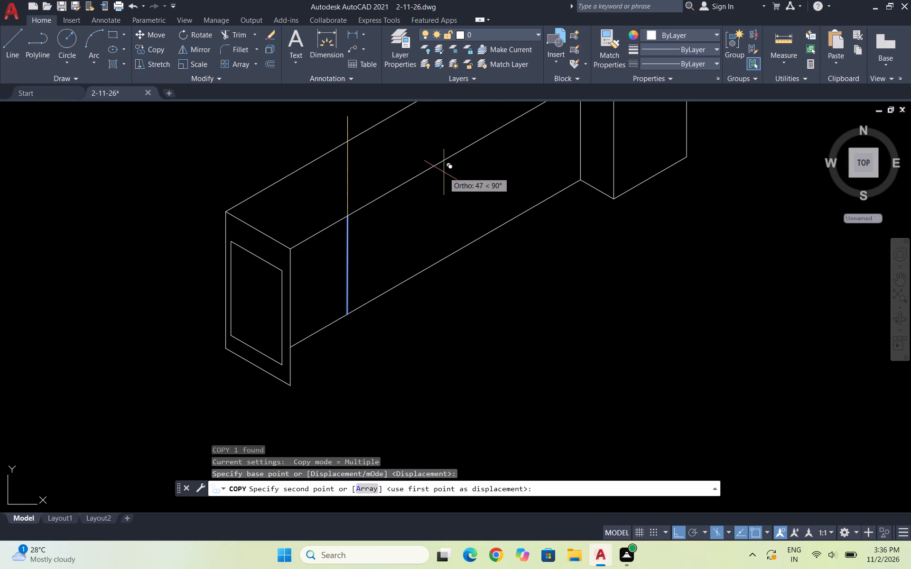
key("F5")
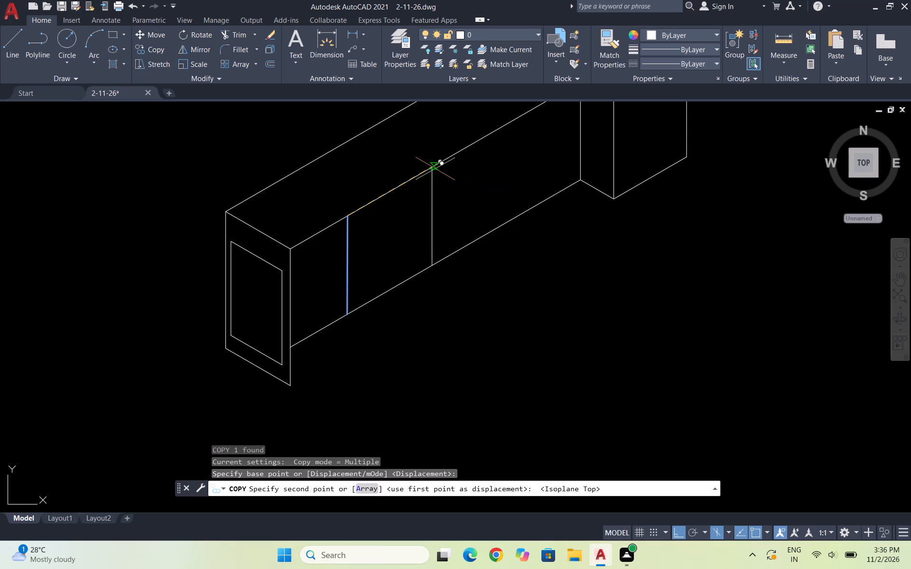
scroll(432, 169, "up", 2)
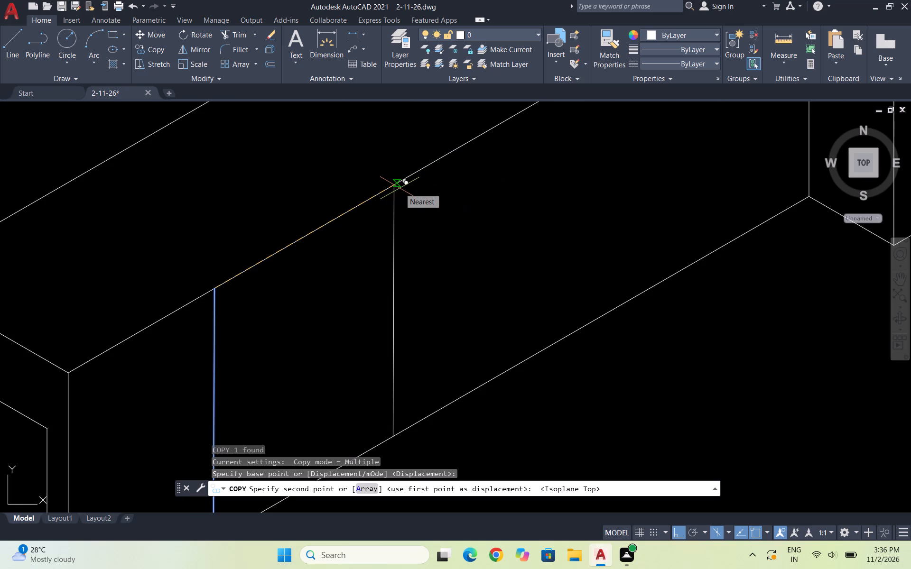
left_click(400, 188)
scroll(399, 188, "down", 3)
scroll(423, 161, "up", 2)
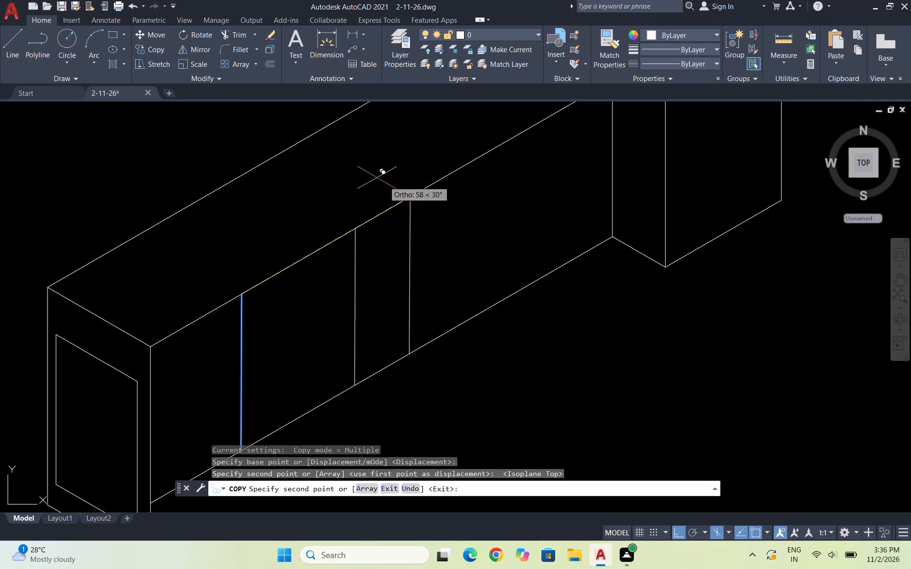
left_click(472, 165)
key("Escape")
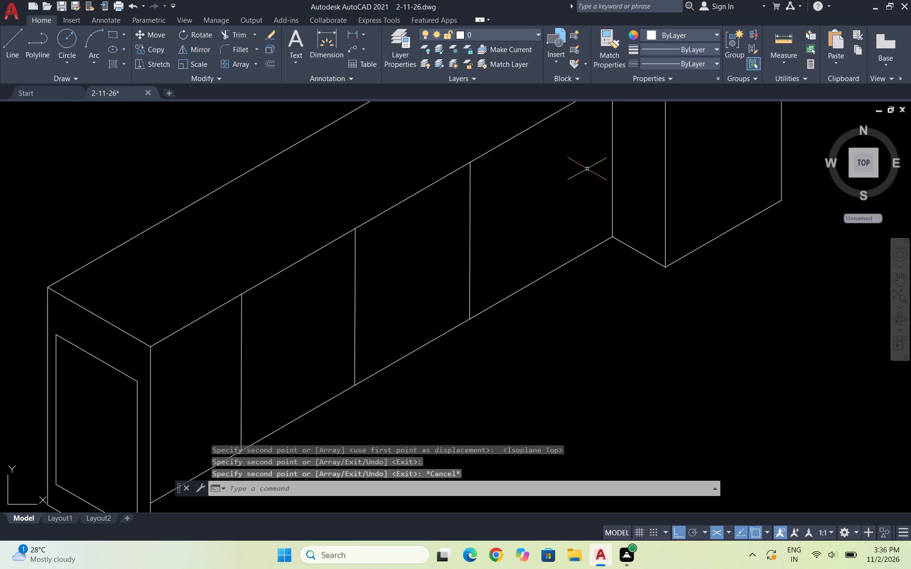
key("Escape")
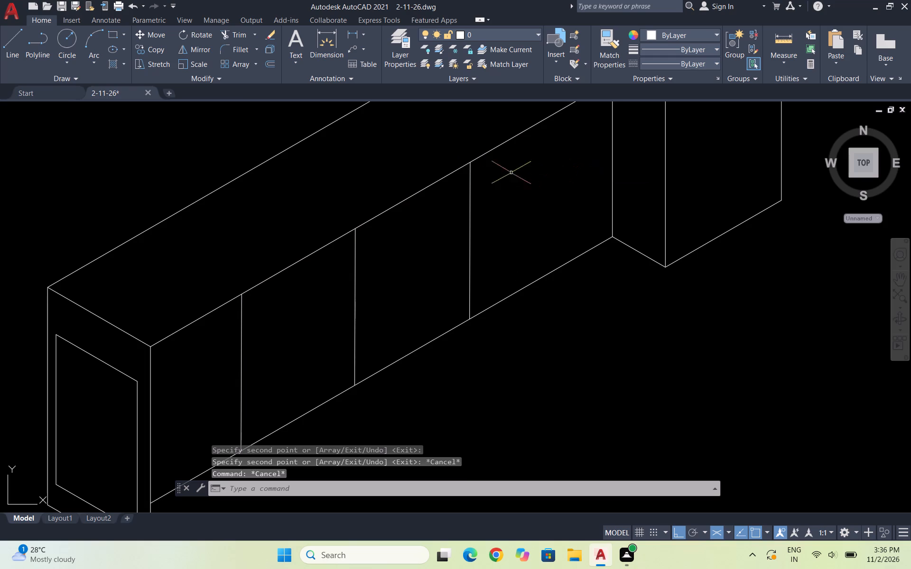
scroll(477, 210, "down", 2)
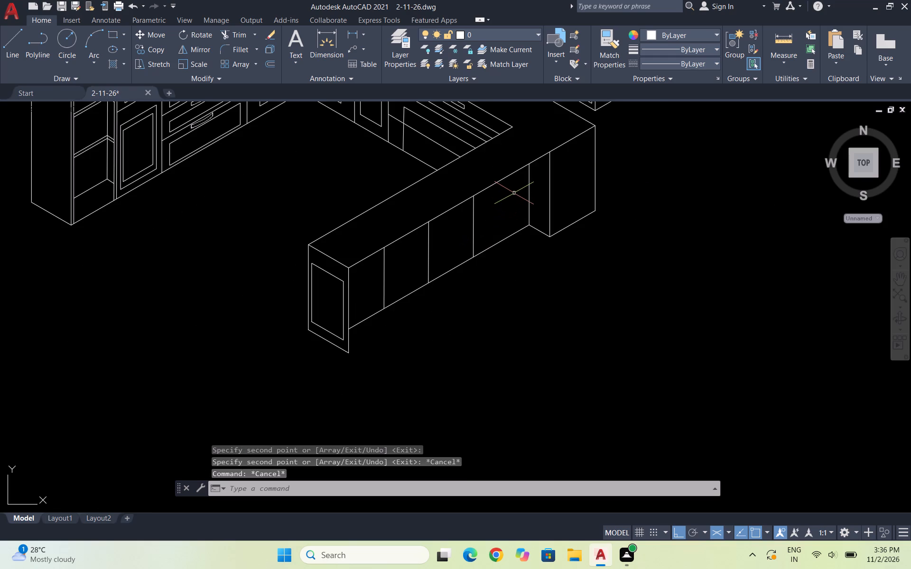
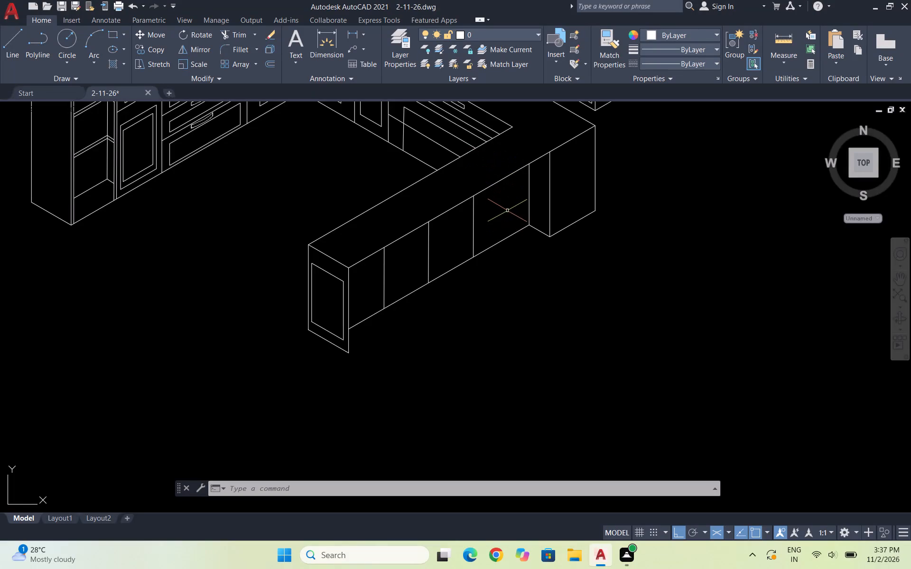
Move the farthest vertical divider on the peninsula's long side face slightly along the top edge, toward the far corner.
scroll(506, 218, "up", 3)
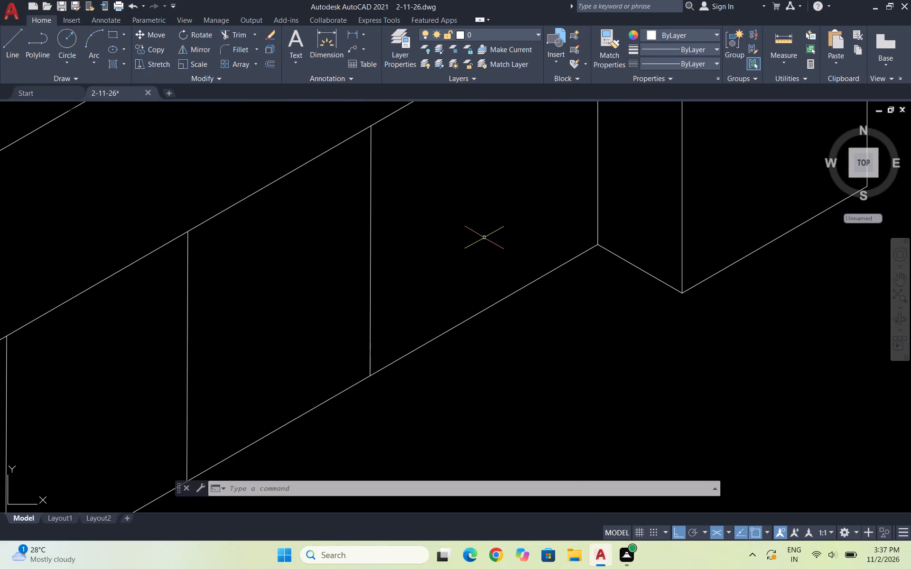
scroll(476, 249, "down", 2)
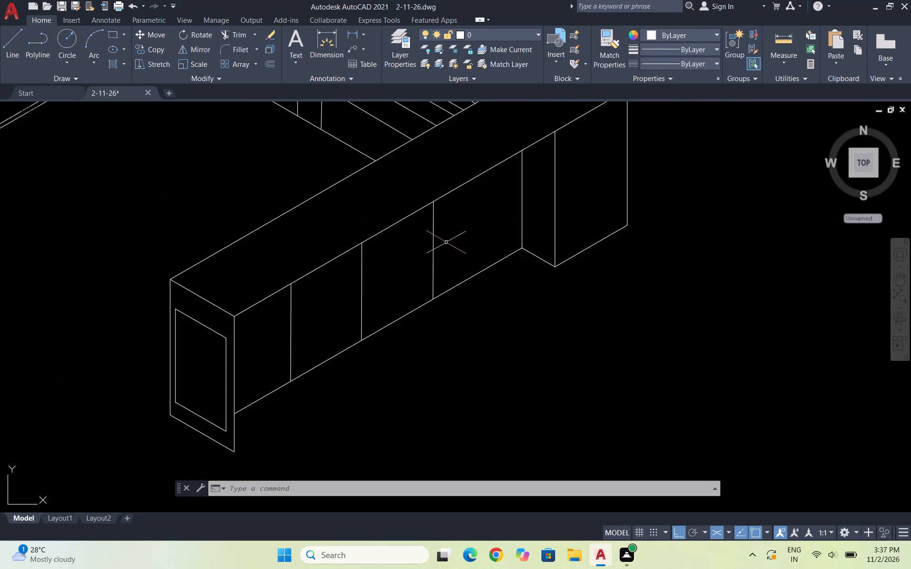
scroll(430, 232, "up", 1)
left_click(459, 245)
left_click(357, 242)
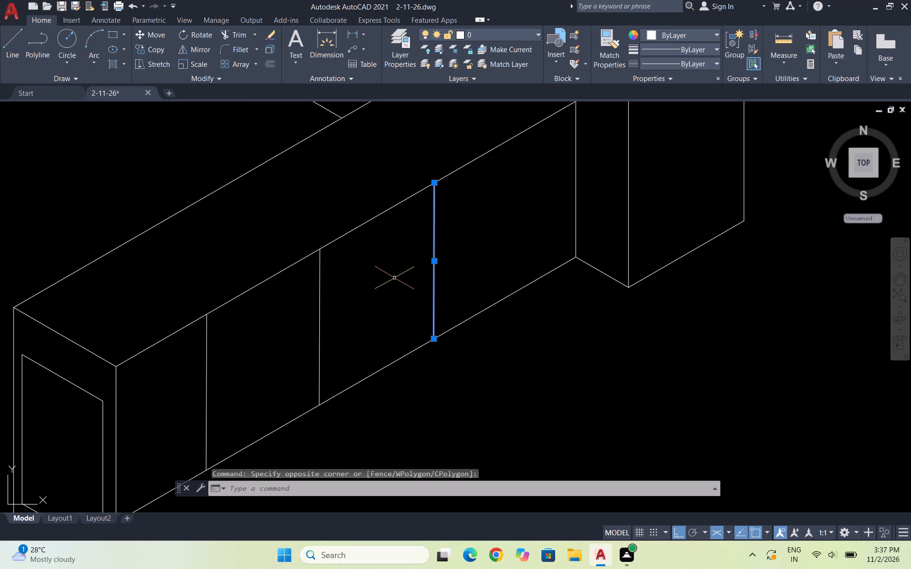
key("m")
key("Return")
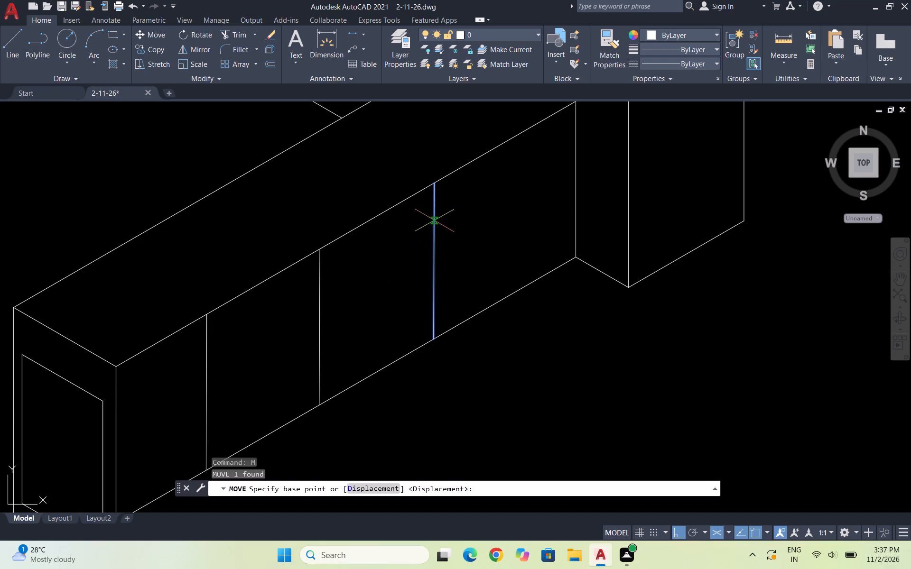
left_click(432, 182)
left_click(448, 171)
scroll(604, 152, "down", 1)
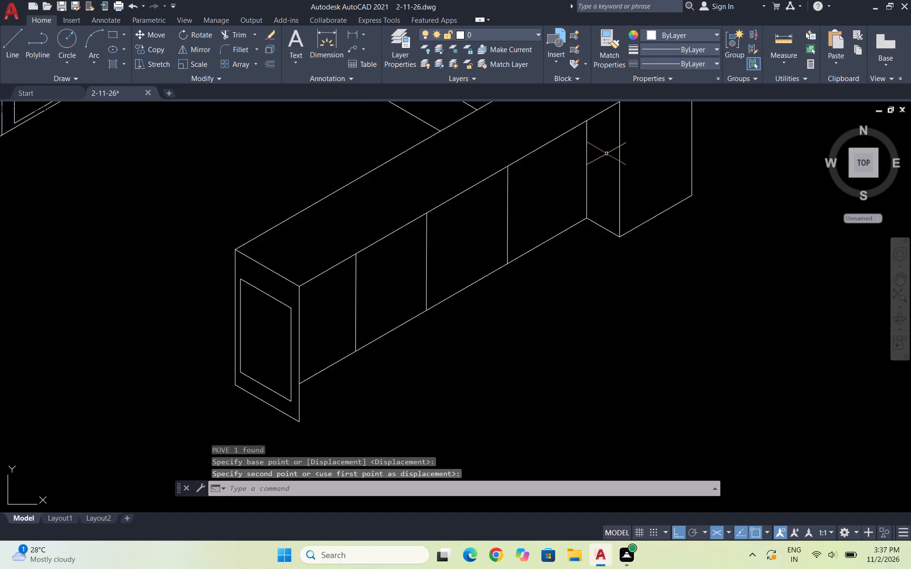
Move the two vertical dividers nearest the inset-panel end together slightly toward the far corner, based at the nearer one's top endpoint.
scroll(609, 156, "down", 1)
scroll(522, 196, "up", 1)
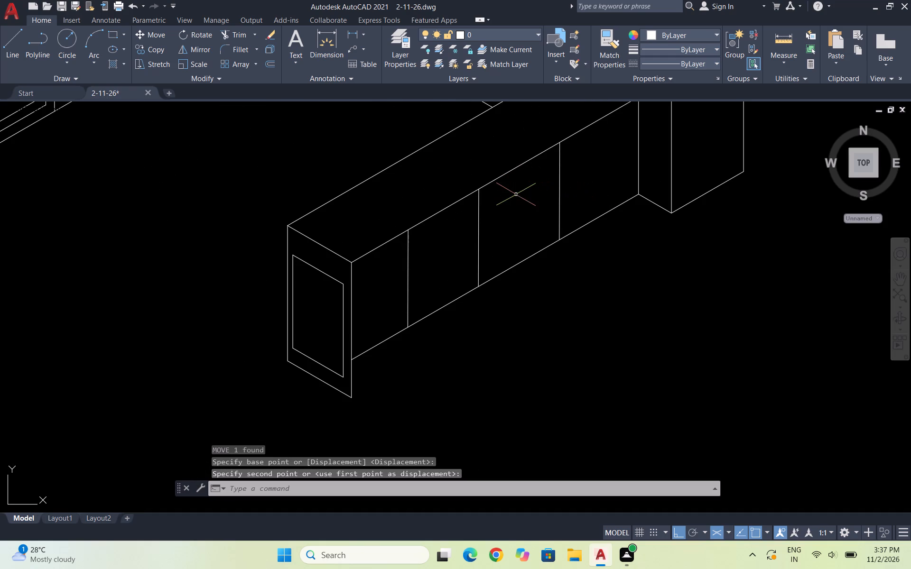
left_click(492, 212)
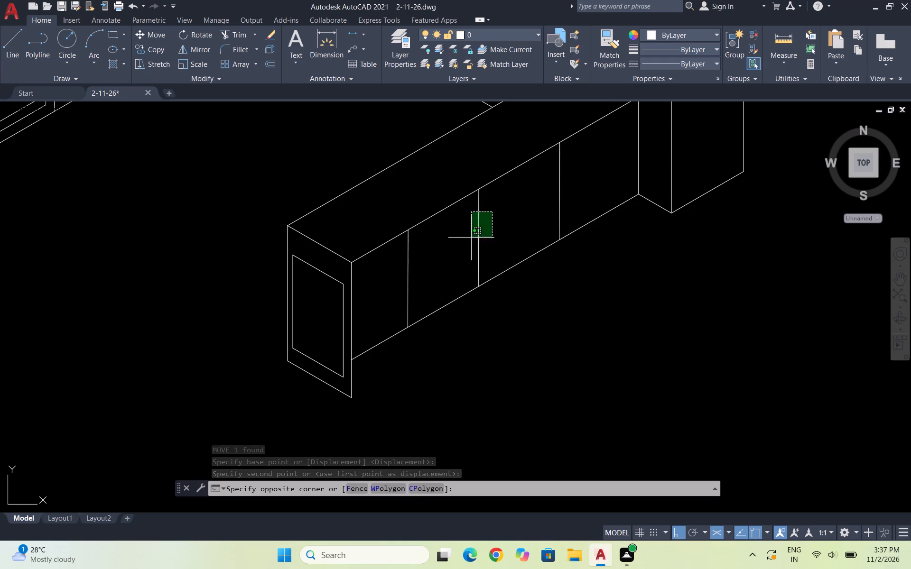
left_click(439, 271)
left_click(444, 244, "shift")
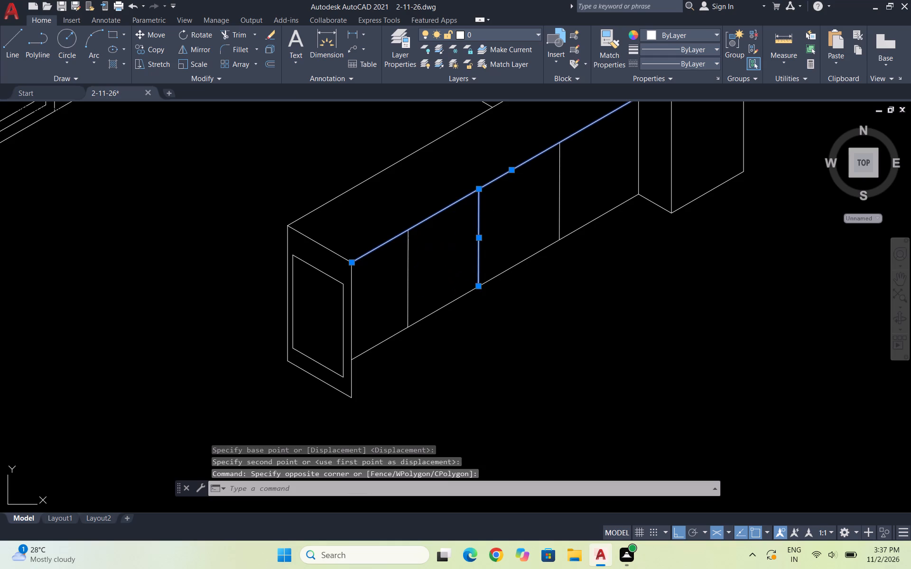
left_click(431, 168, "shift")
left_click(437, 261)
left_click(406, 274)
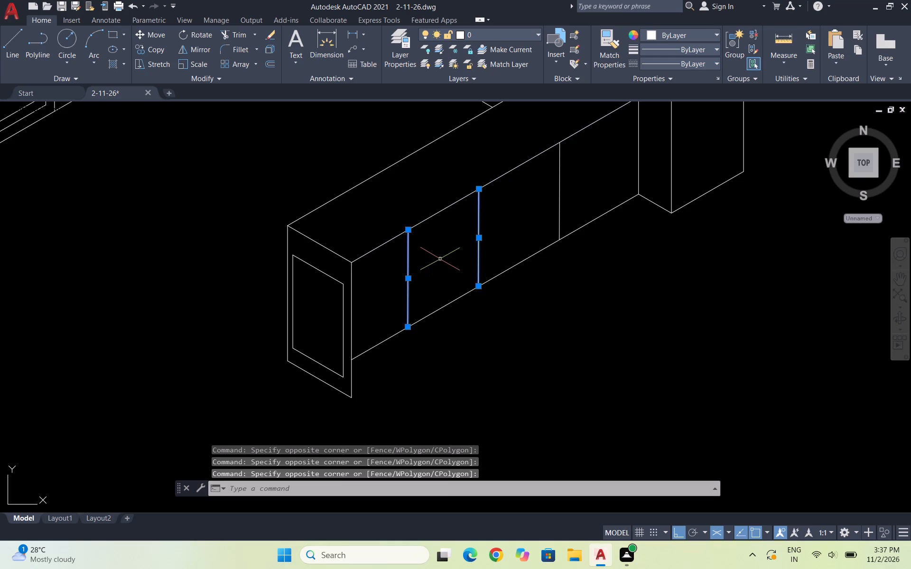
key("m")
key("Return")
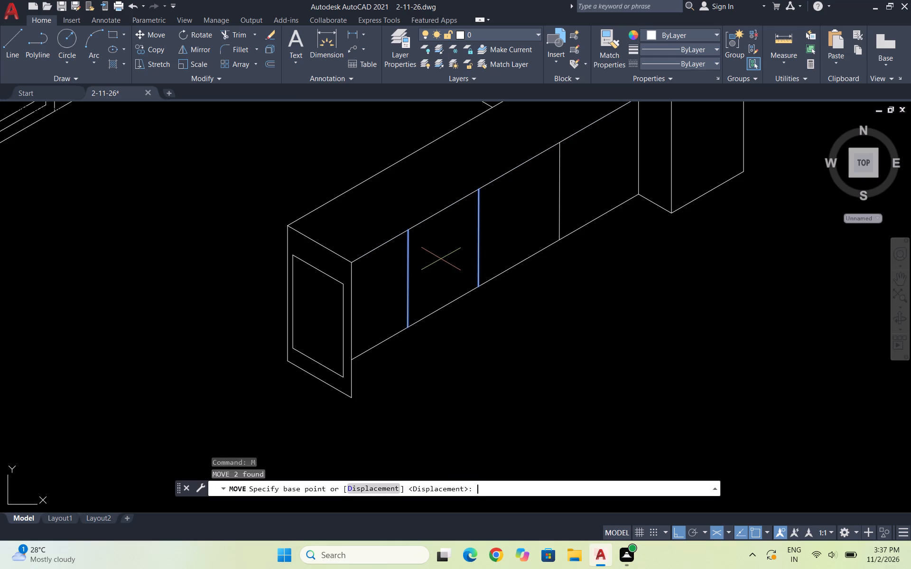
left_click(405, 234)
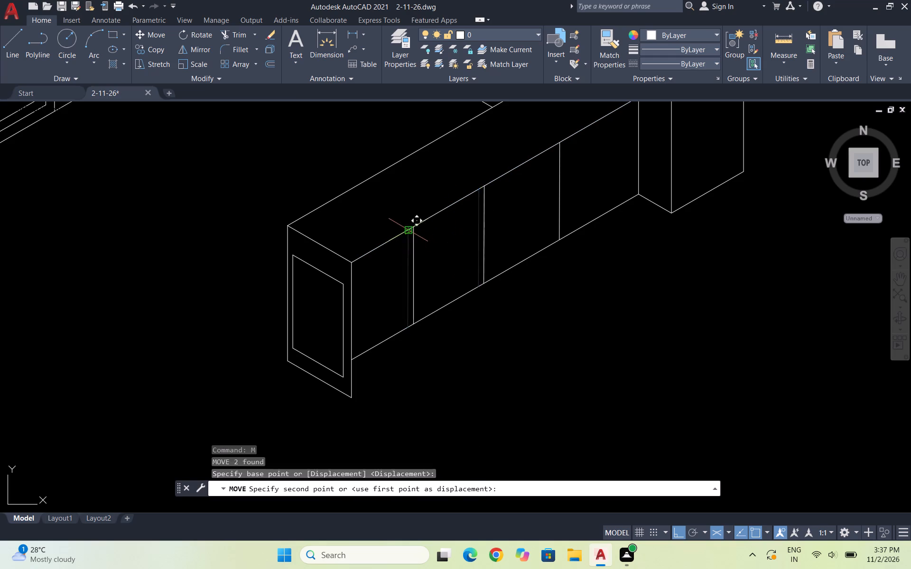
left_click(415, 224)
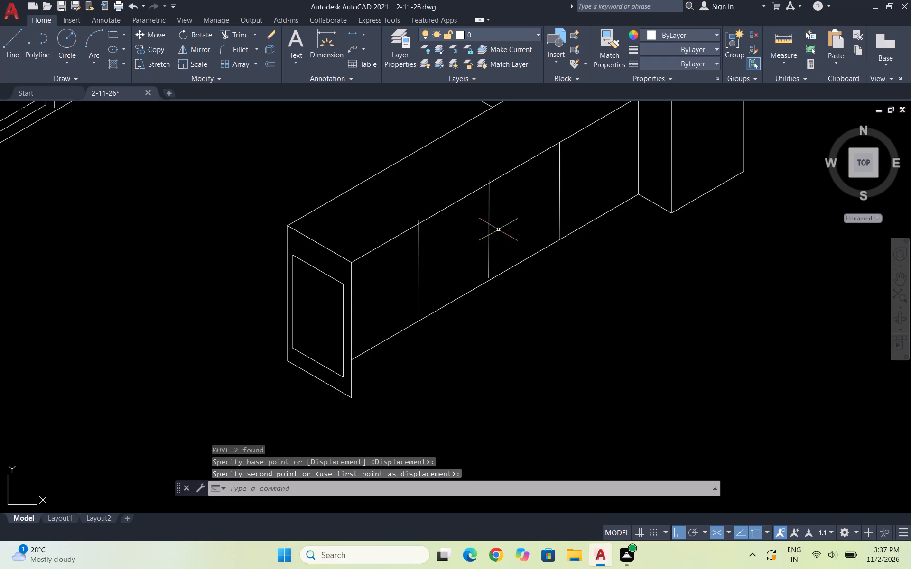
Move the same two dividers straight down in the right isoplane, bringing the nearer one's lower endpoint onto the side face's base edge.
left_click(515, 231)
left_click(465, 251)
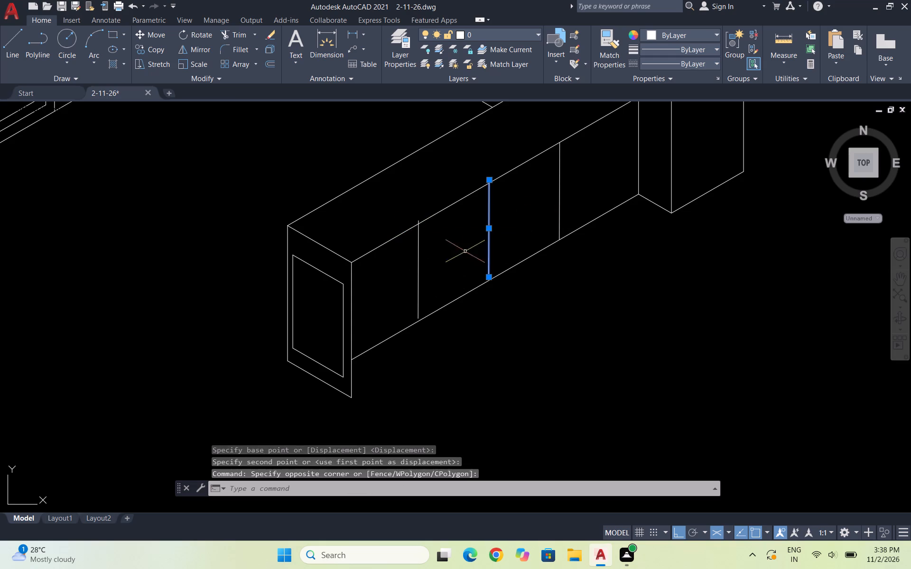
left_click(421, 278)
left_click(399, 287)
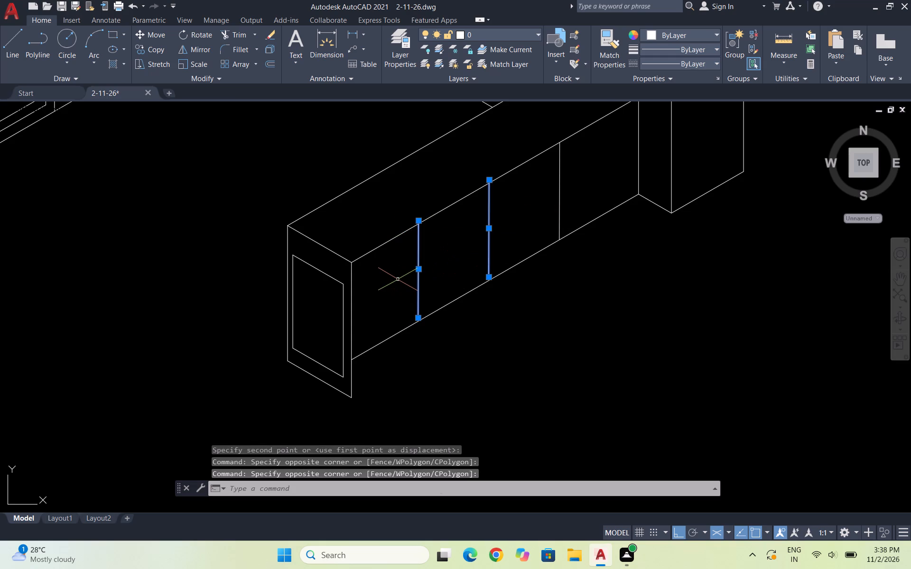
key("m")
key("Return")
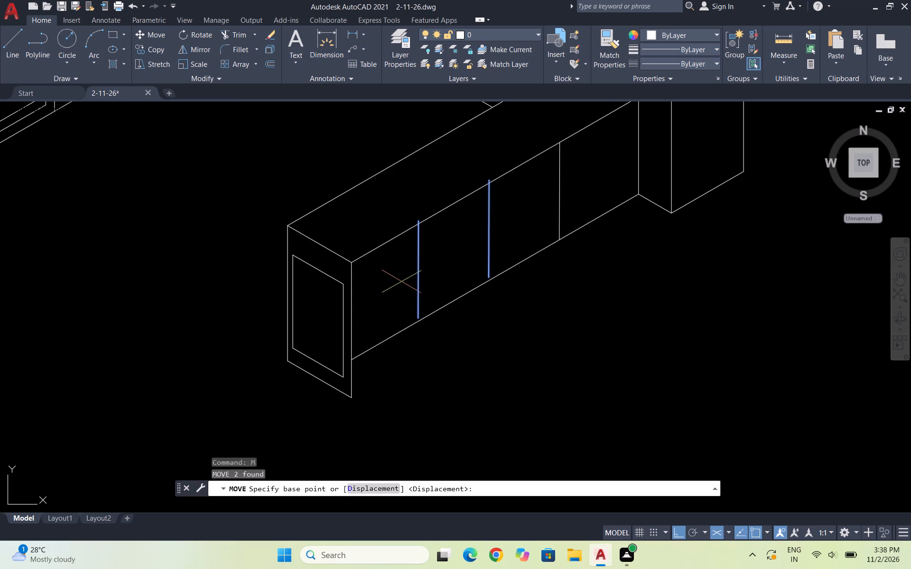
scroll(411, 307, "up", 3)
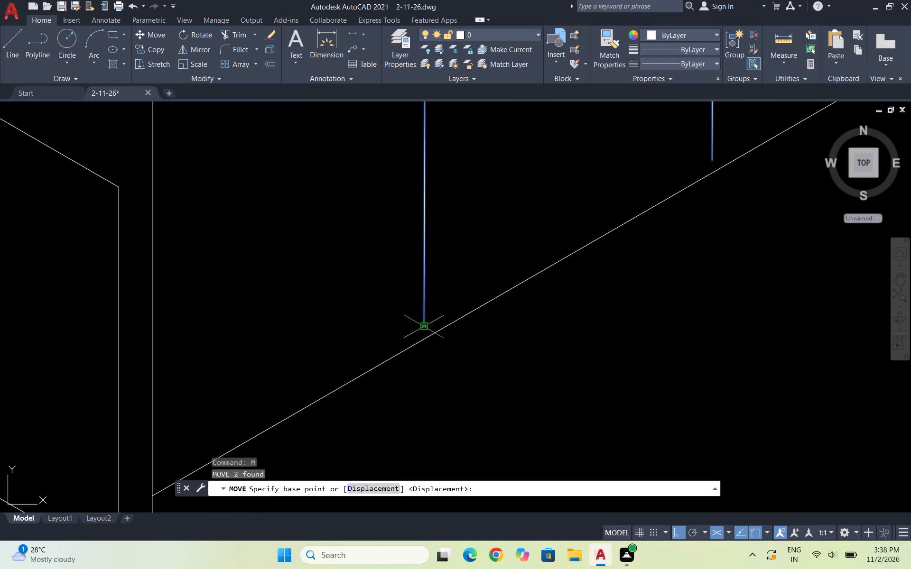
left_click(423, 327)
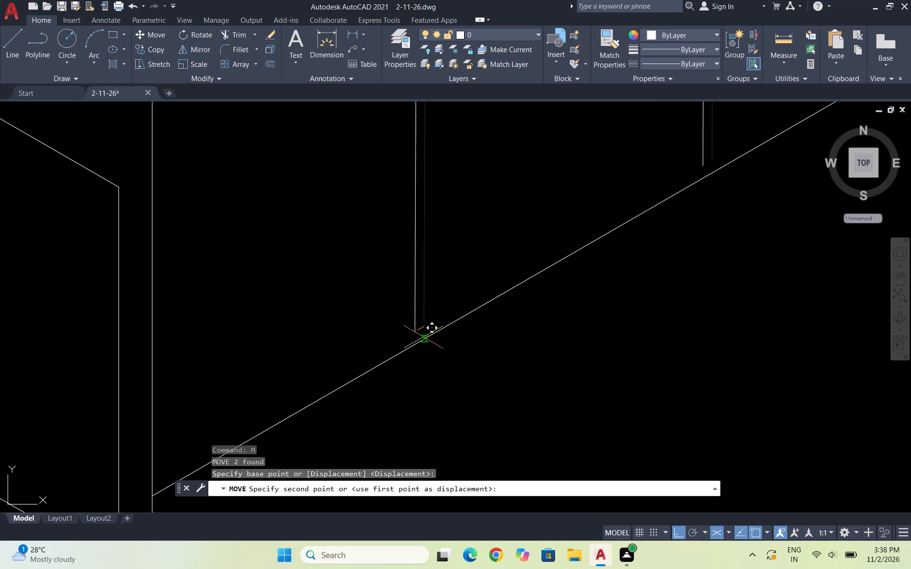
key("F5")
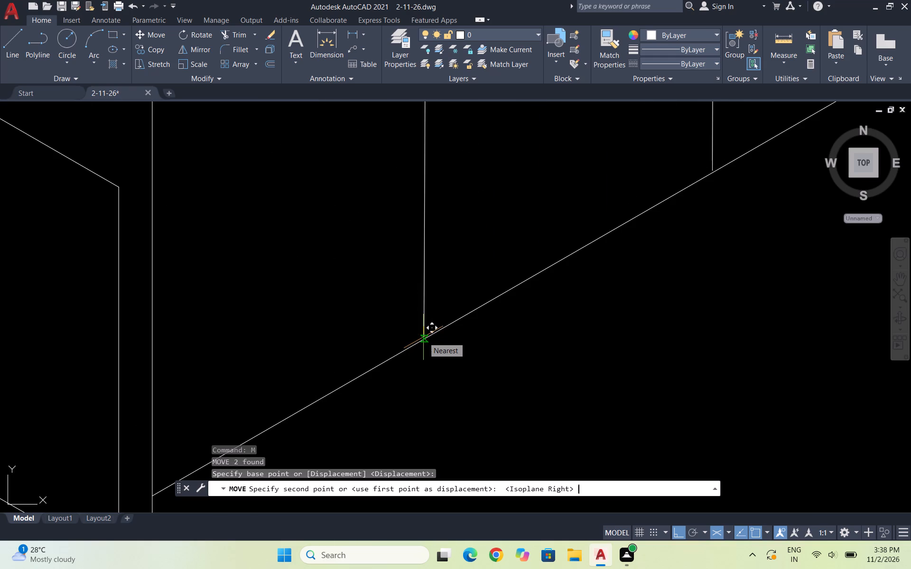
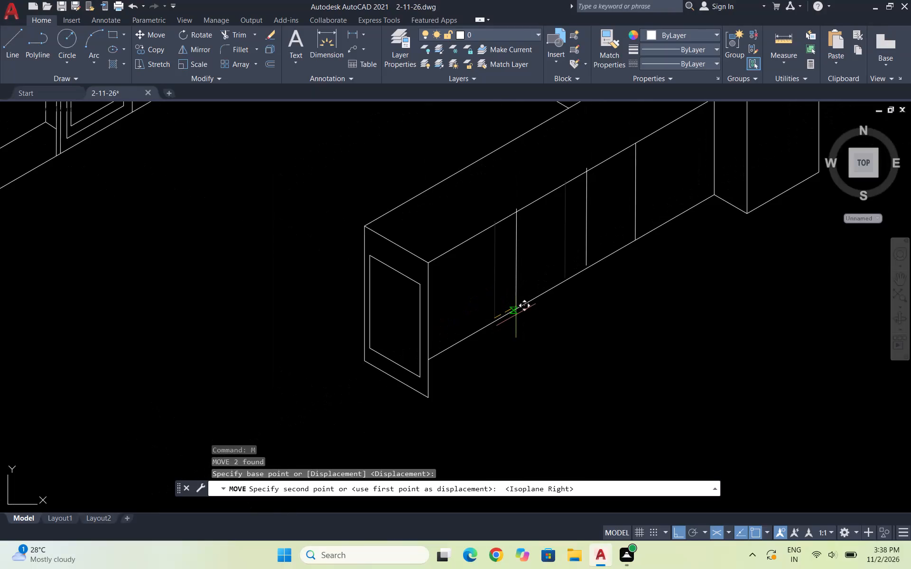
Finish moving the two dividers nearest the inset-panel end, placing the nearer one's lower endpoint on the side face's base edge.
scroll(514, 316, "up", 4)
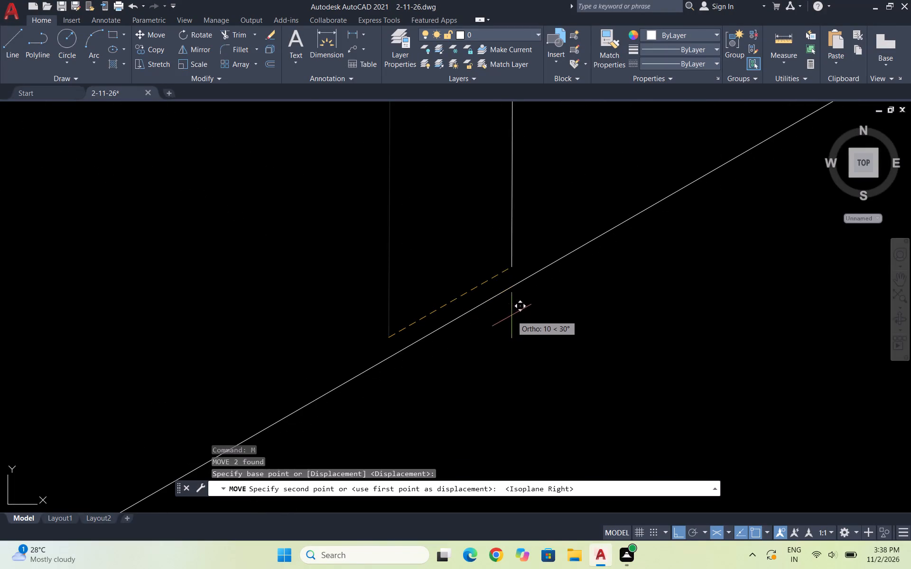
left_click(411, 344)
scroll(458, 321, "down", 4)
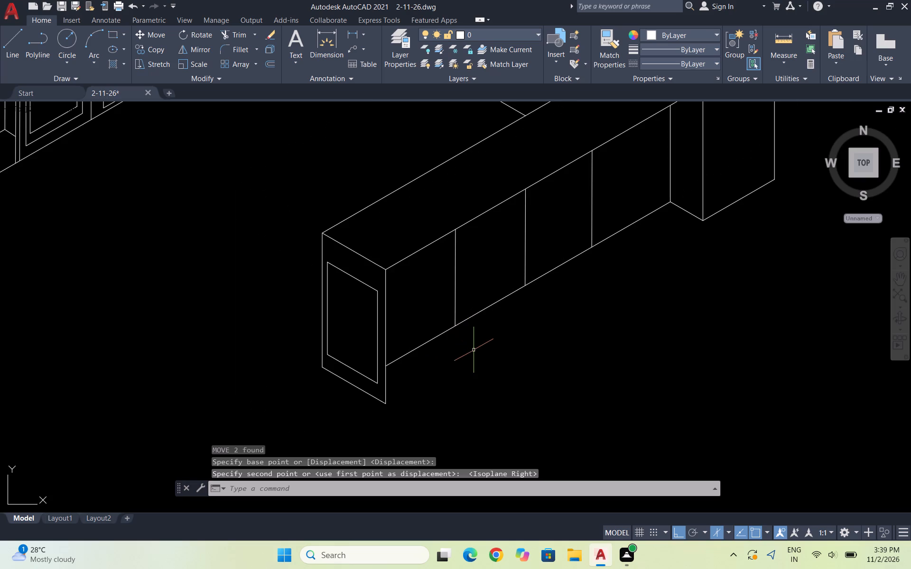
key("Escape")
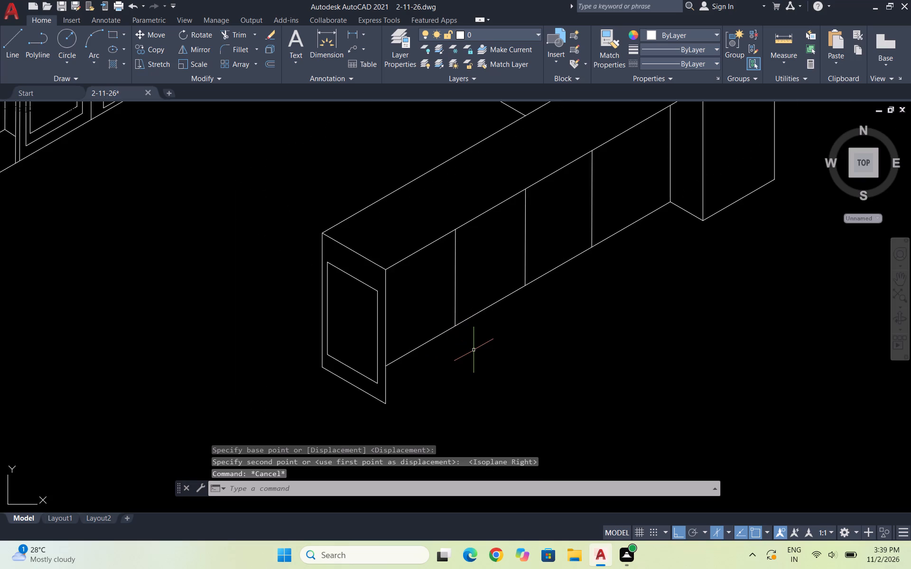
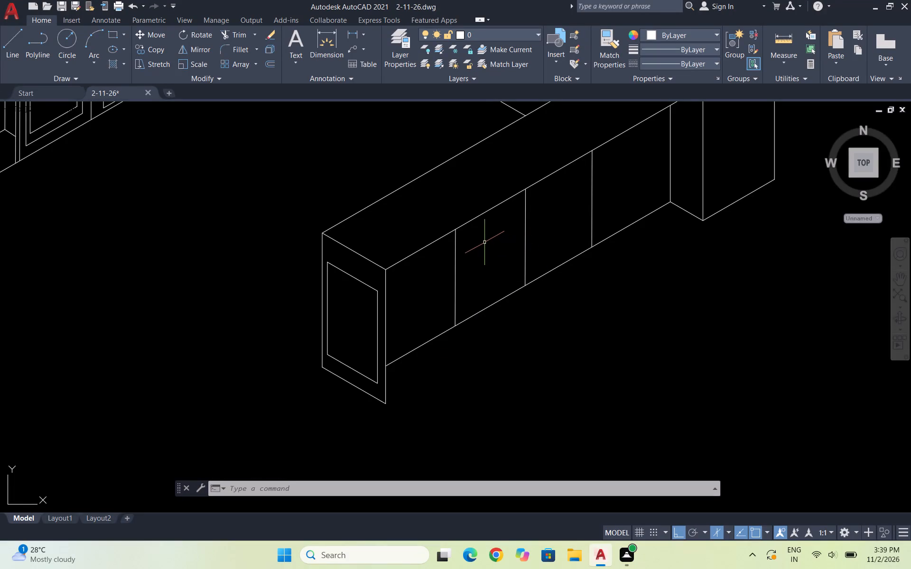
Draw a line about 31 units long at 30° just below the top edge of the first side-face bay beside the inset-panel end.
scroll(452, 230, "up", 1)
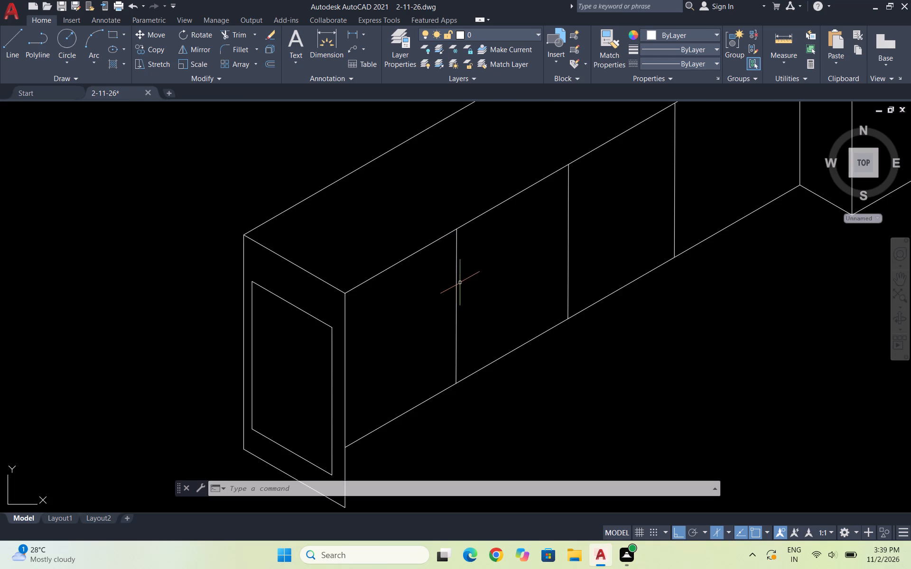
key("Escape")
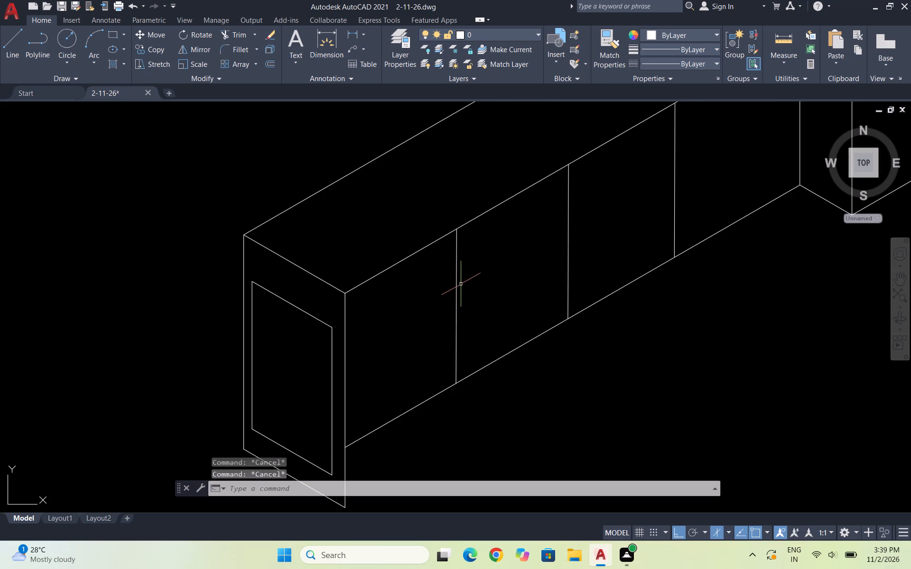
key("Return")
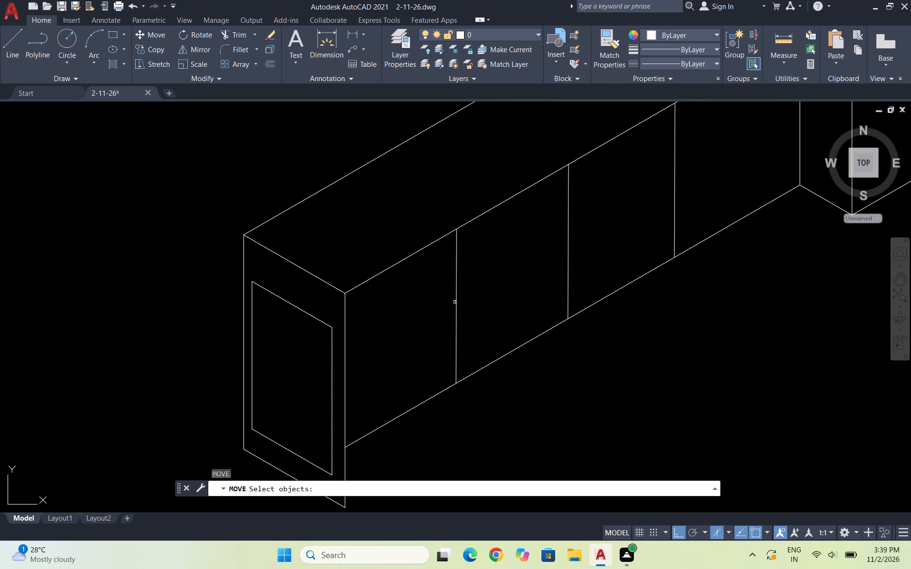
key("Escape")
key("l")
key("Return")
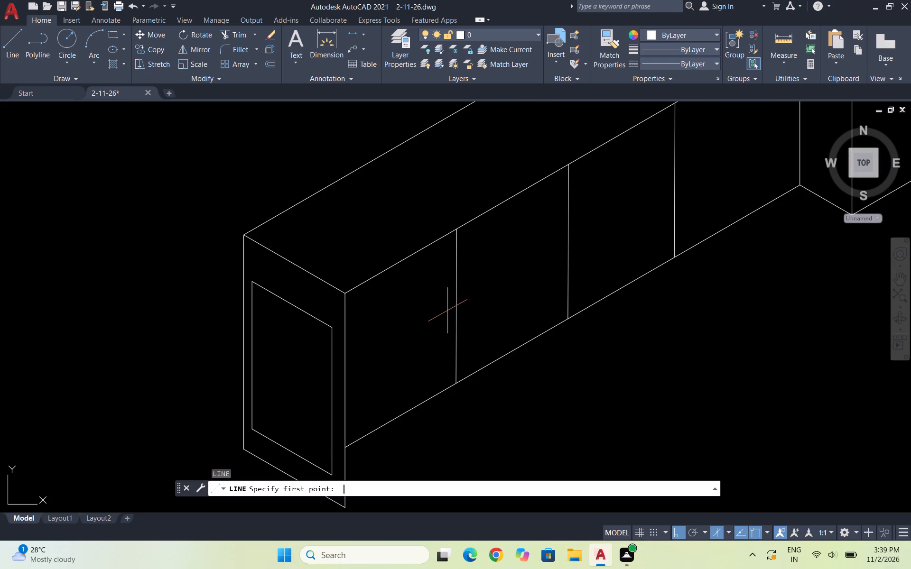
scroll(384, 315, "up", 1)
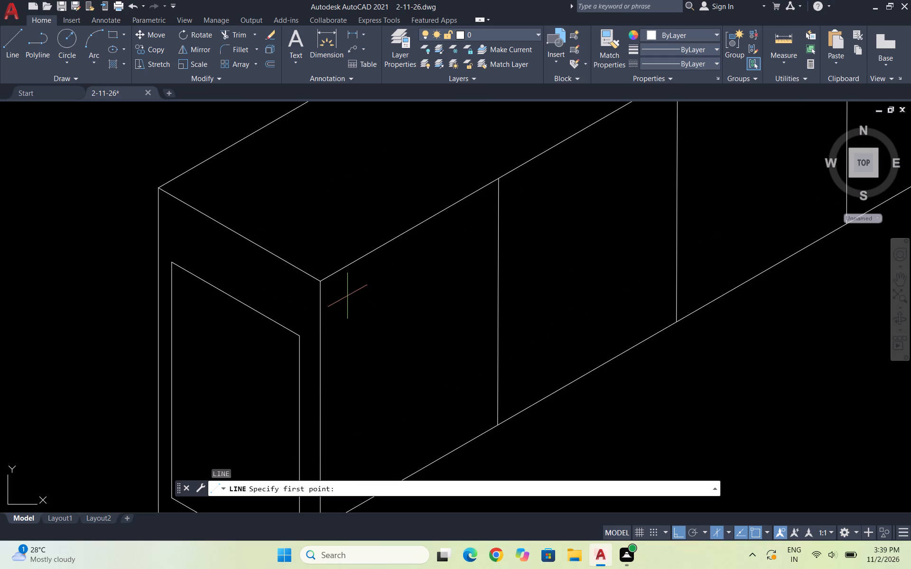
left_click(342, 302)
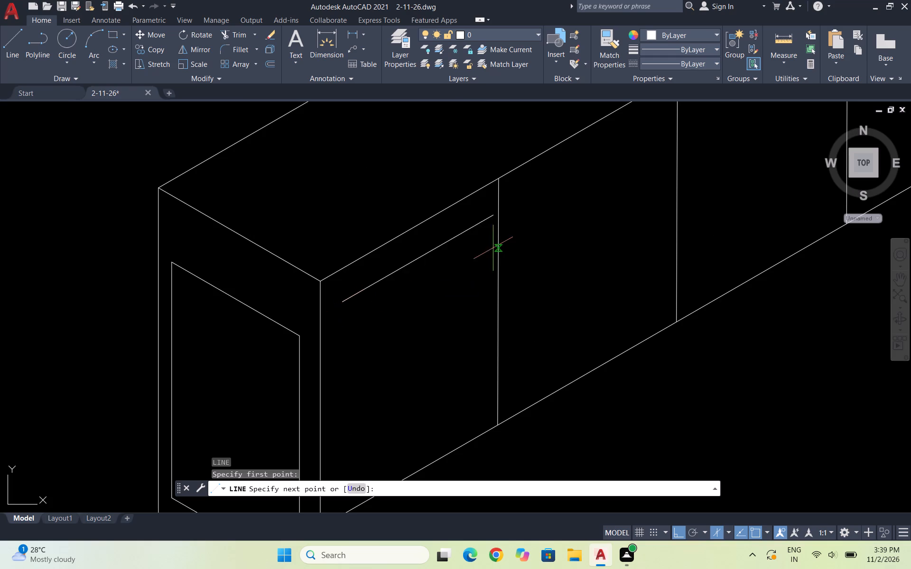
scroll(474, 229, "up", 1)
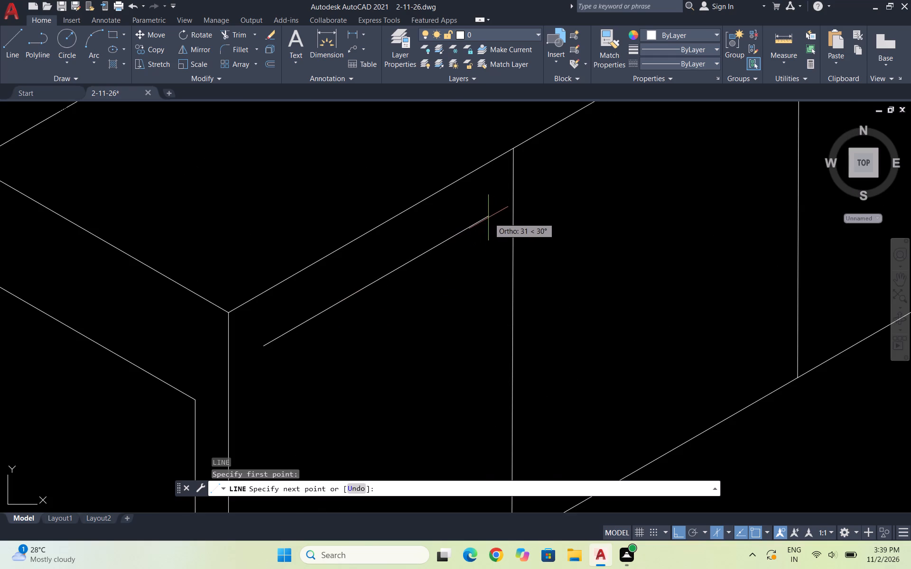
left_click(488, 218)
key("Escape")
Copy the new 30° line straight down about 36 units to just above the first bay's base edge.
left_click(402, 295)
key("Escape")
left_click(394, 291)
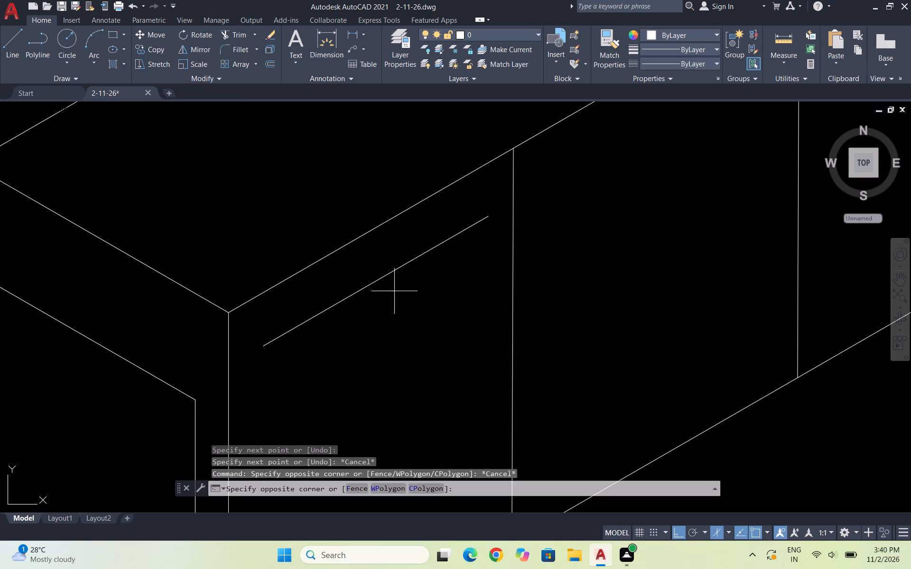
left_click(380, 259)
type("CO")
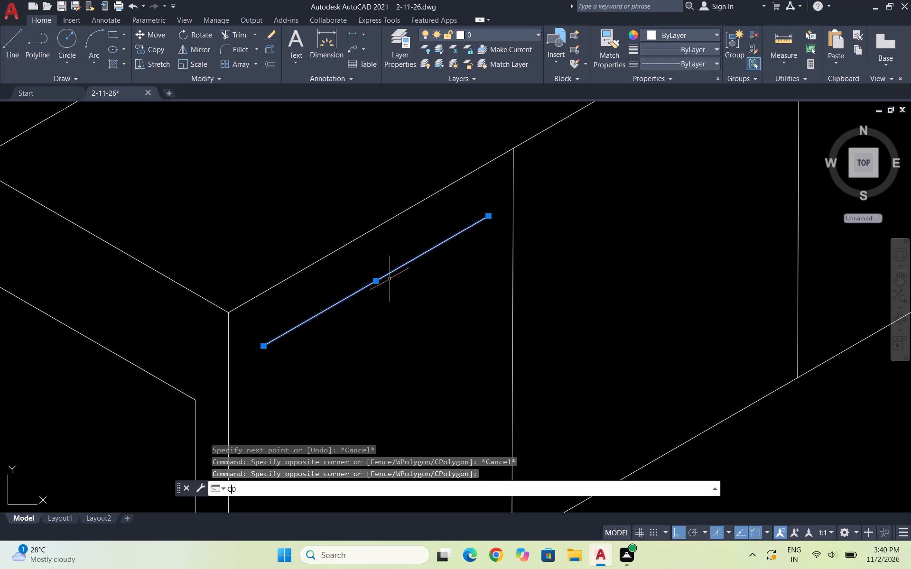
key("Return")
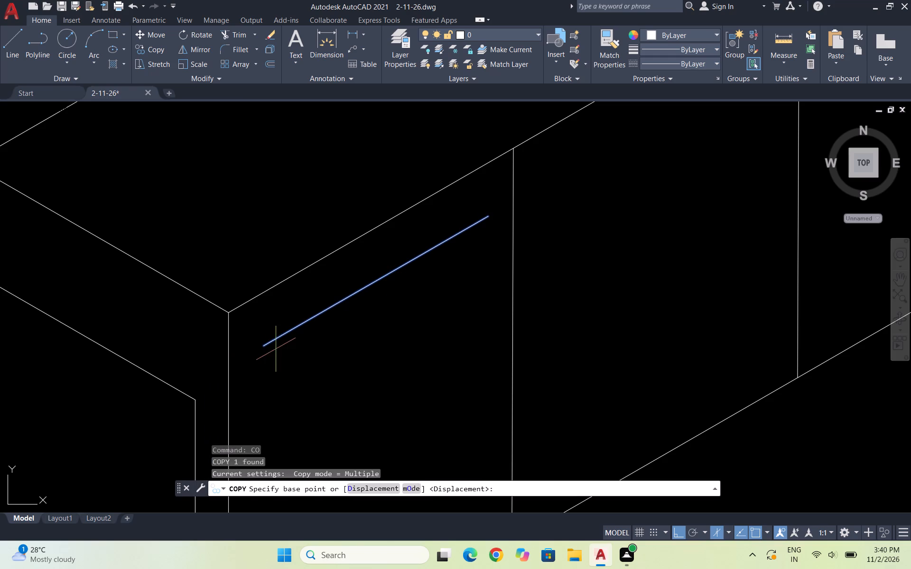
left_click(263, 349)
scroll(255, 331, "down", 3)
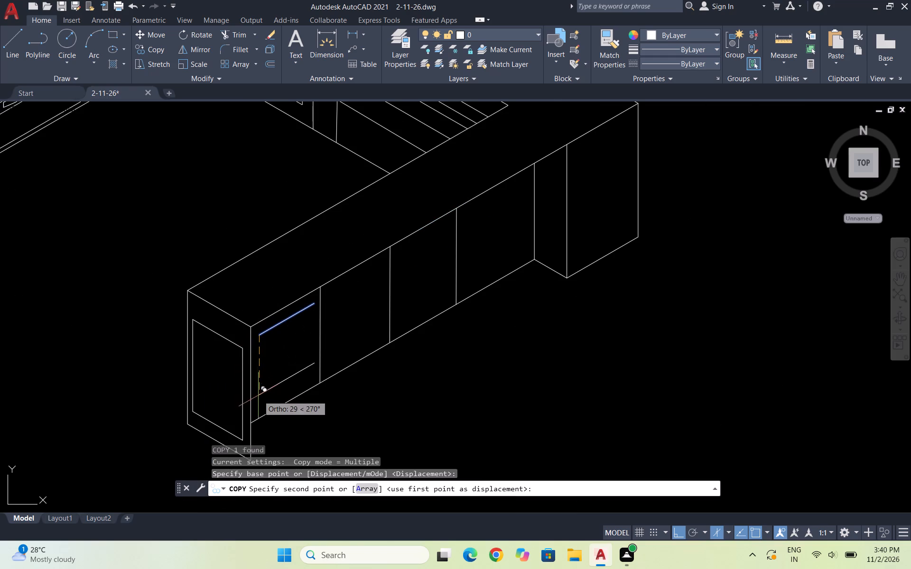
scroll(261, 406, "up", 3)
left_click(262, 411)
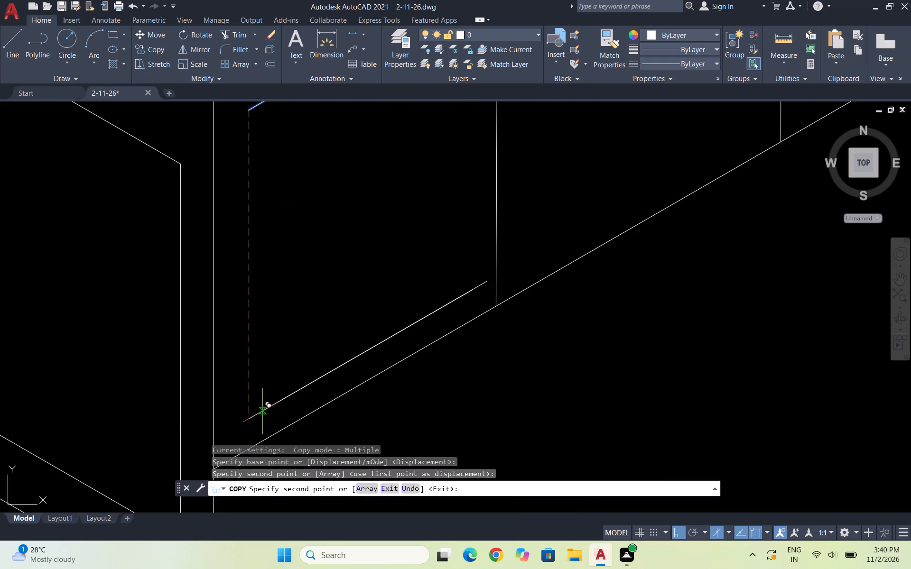
key("Escape")
Draw a vertical line joining the near ends of the two parallel lines, beside the peninsula's front corner.
key("l")
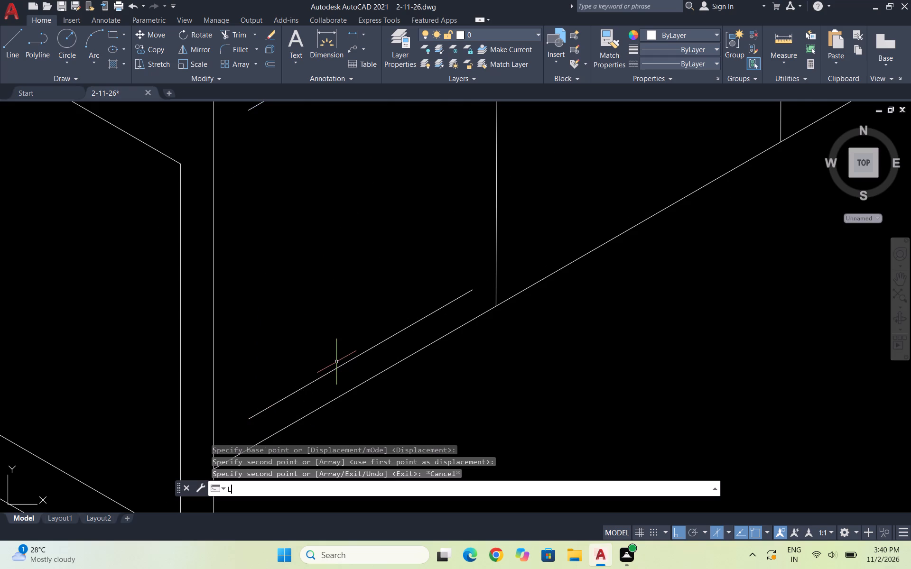
key("Return")
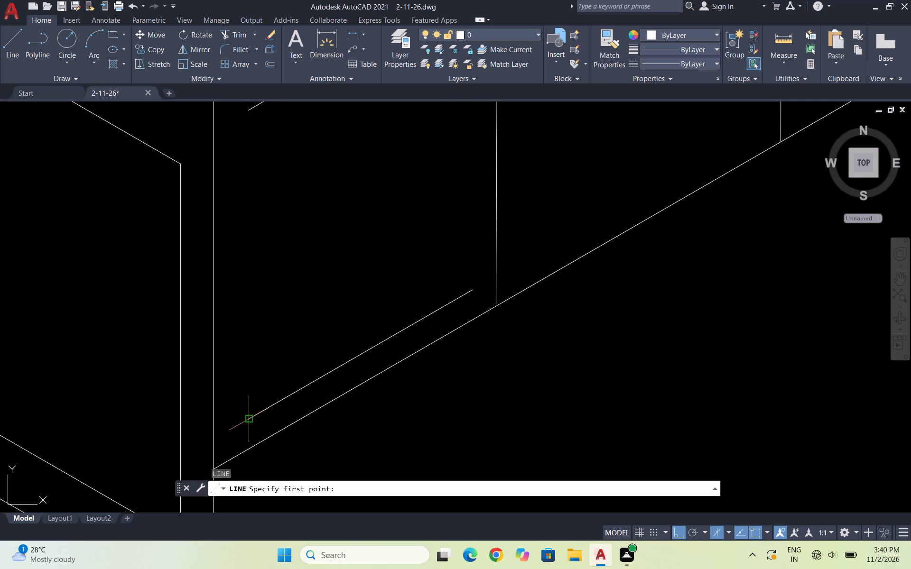
left_click(247, 419)
scroll(232, 413, "down", 3)
scroll(228, 347, "up", 3)
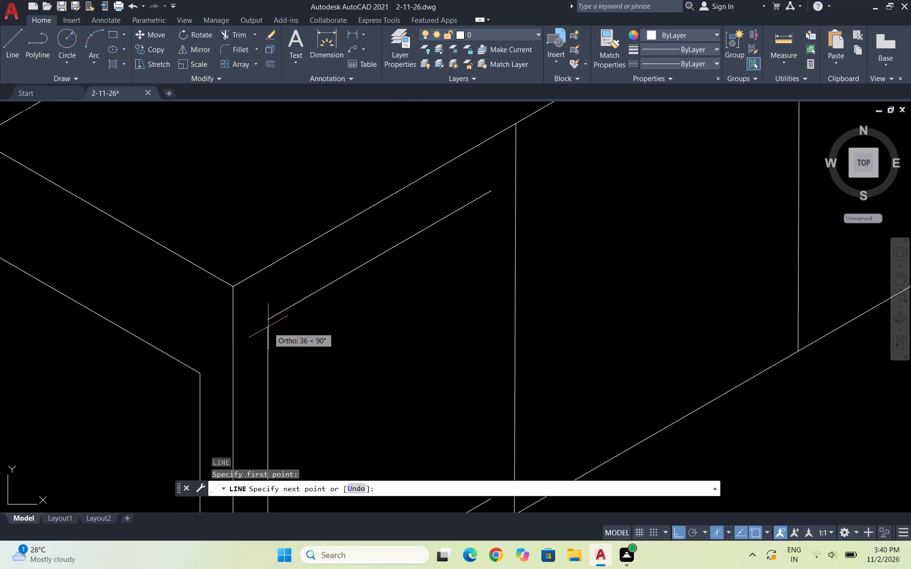
left_click(267, 317)
key("Escape")
Copy the inset's vertical side along the upper line to its far end near the first divider.
scroll(278, 317, "up", 2)
left_click(279, 344)
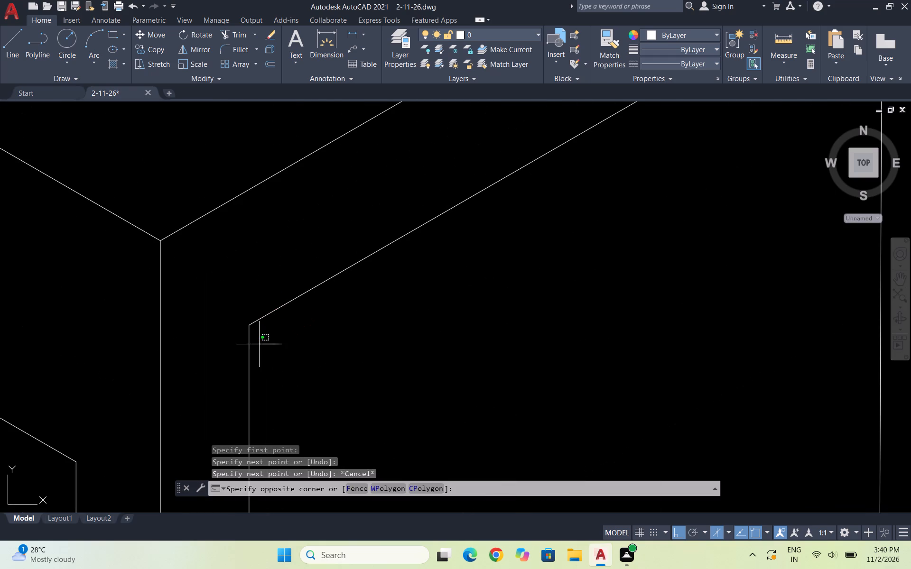
left_click(241, 348)
scroll(279, 337, "down", 3)
type("CO")
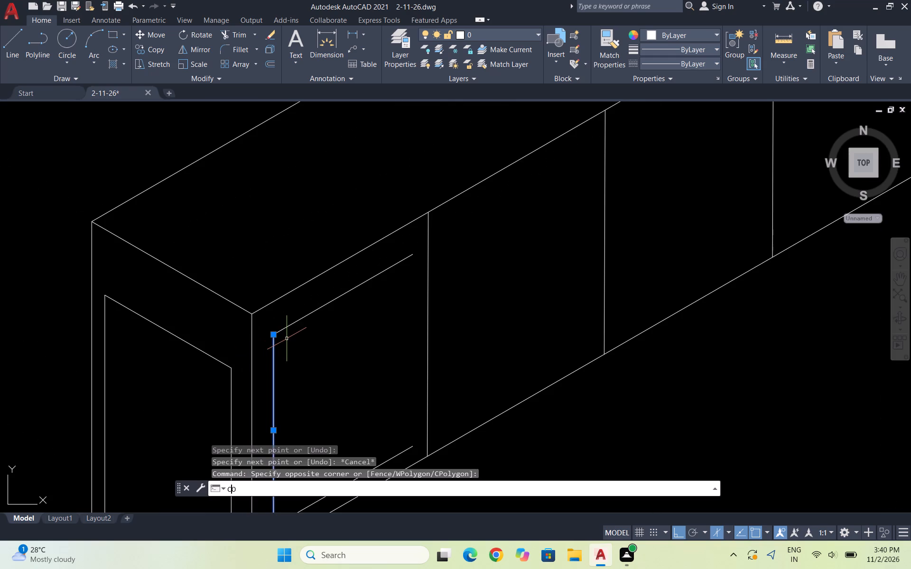
key("Return")
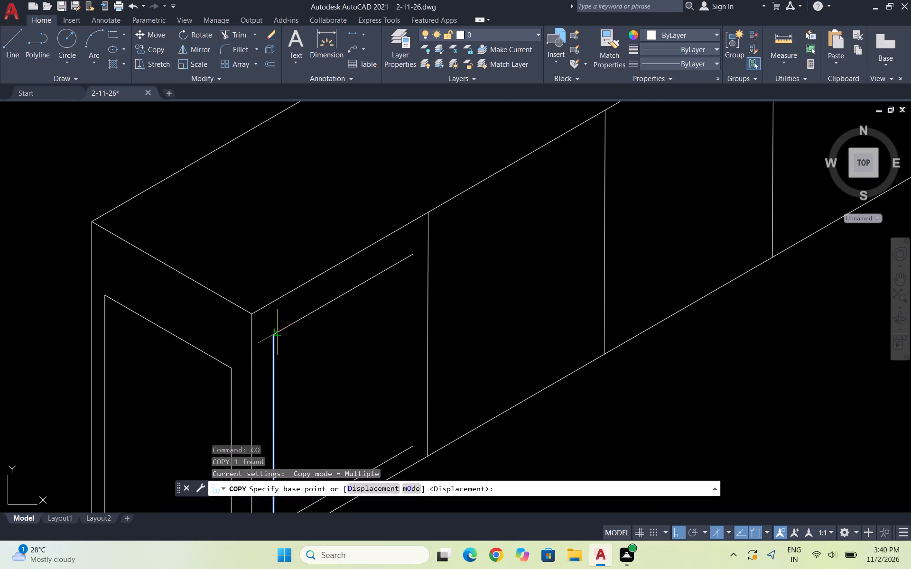
left_click(275, 336)
left_click(413, 253)
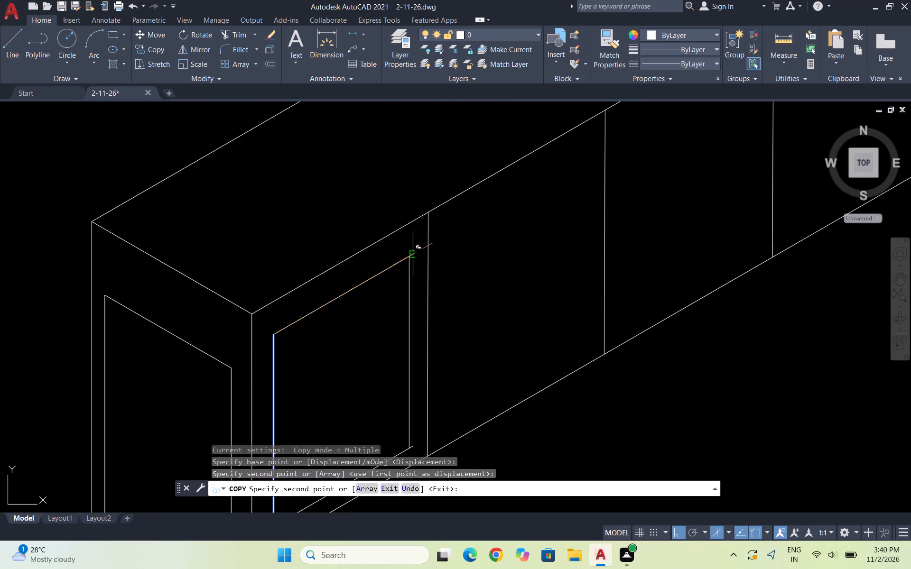
key("Escape")
Move the copied vertical side so its top endpoint meets the far end of the upper inset line.
scroll(407, 238, "down", 2)
scroll(413, 292, "up", 3)
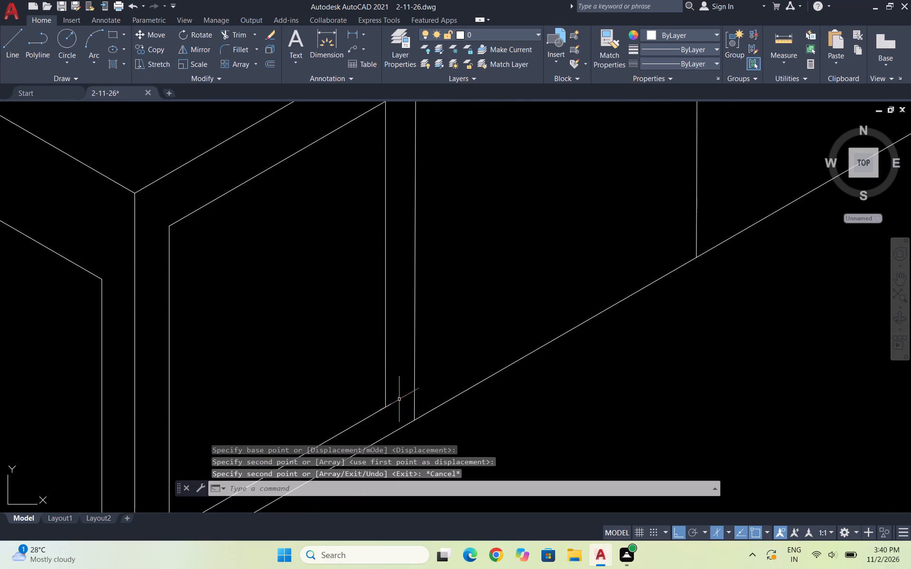
scroll(400, 402, "down", 1)
scroll(383, 216, "up", 4)
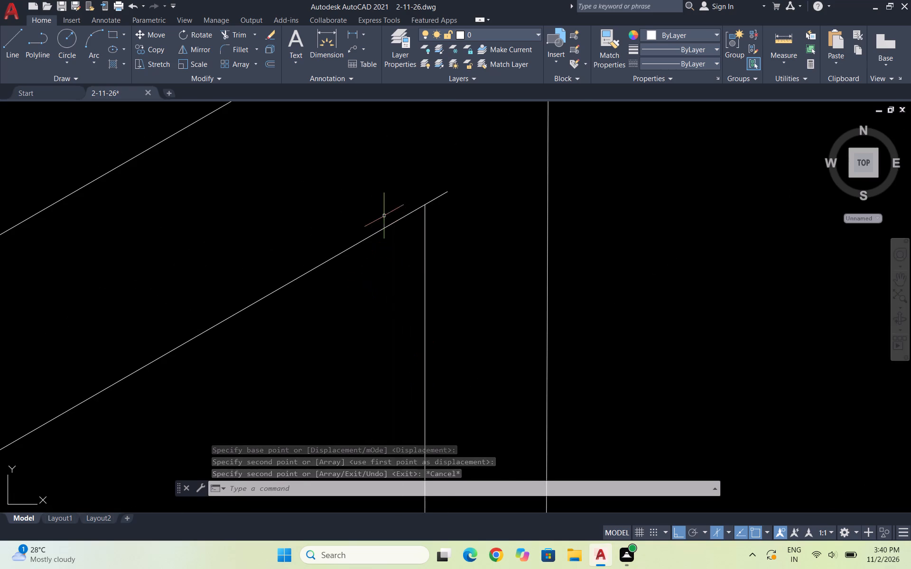
left_click(453, 266)
left_click(397, 272)
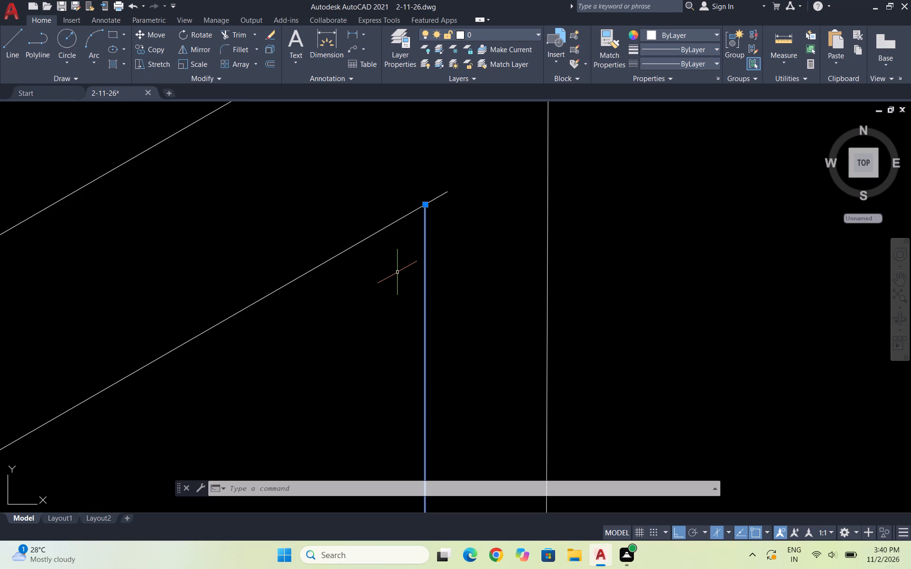
key("m")
key("Return")
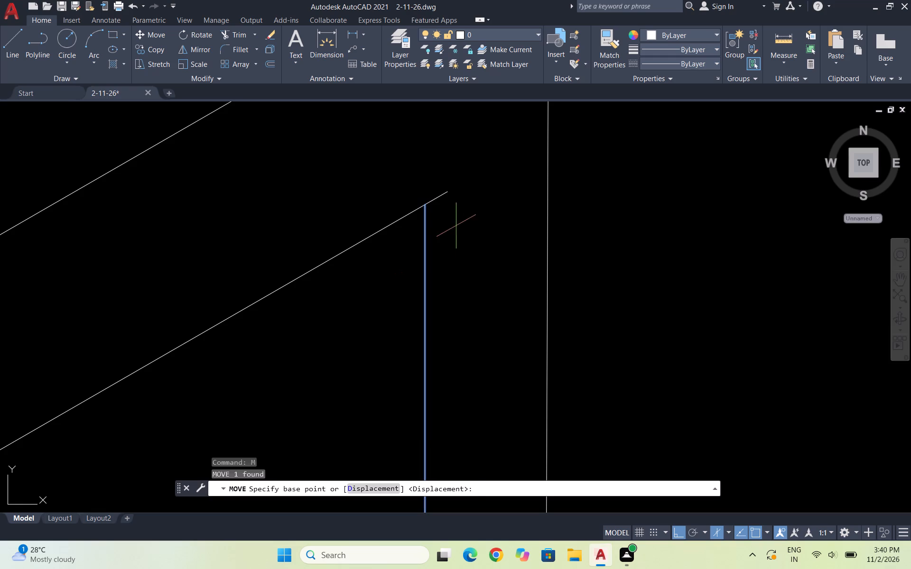
left_click(425, 203)
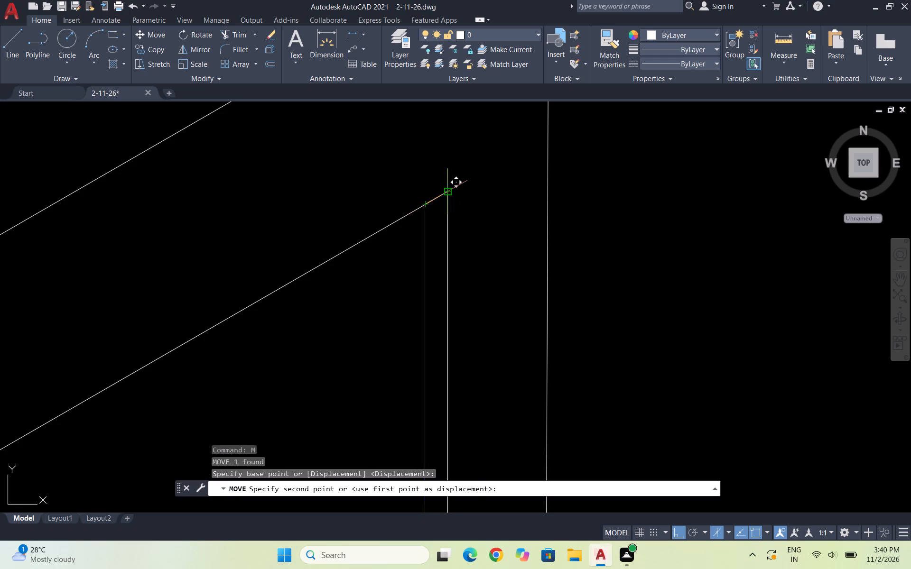
left_click(451, 193)
scroll(457, 194, "down", 5)
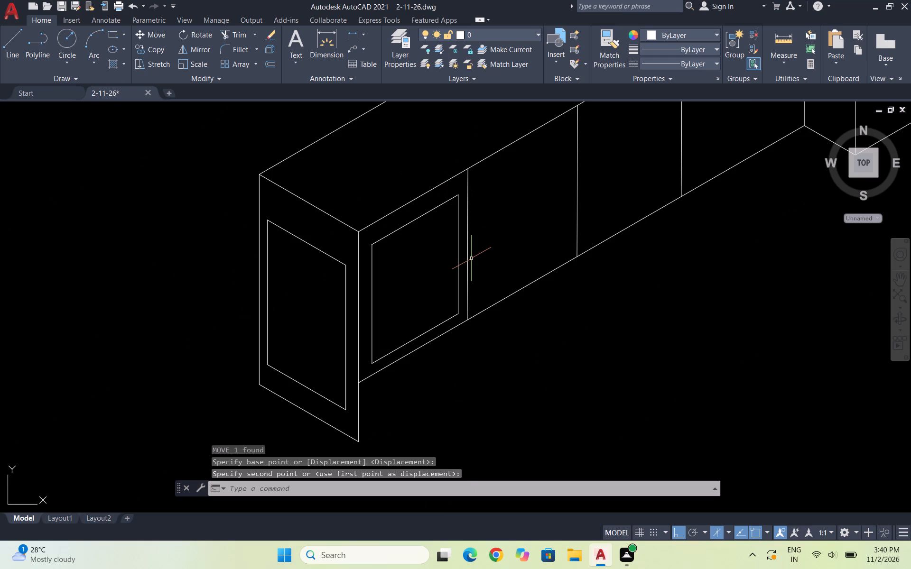
key("Escape")
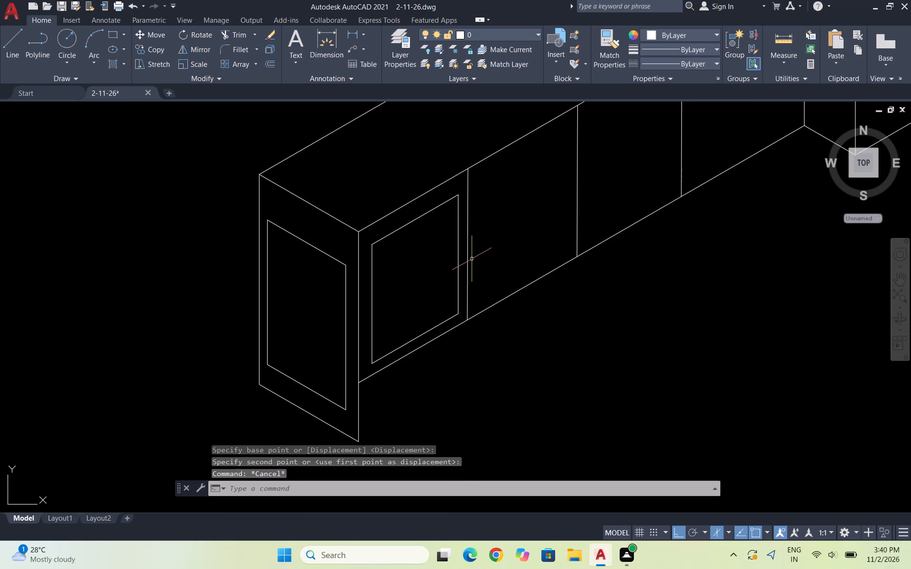
Copy the four lines of the first bay's inset panel about 38 units along 30° into the second bay.
scroll(447, 193, "up", 2)
left_click_drag(487, 213, 478, 211)
left_click(453, 203)
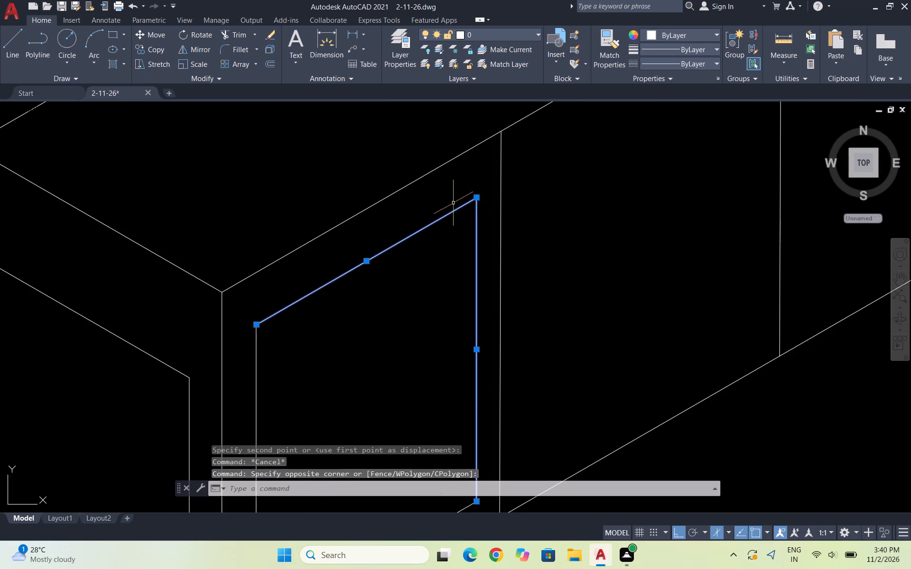
scroll(464, 204, "down", 1)
scroll(397, 267, "down", 3)
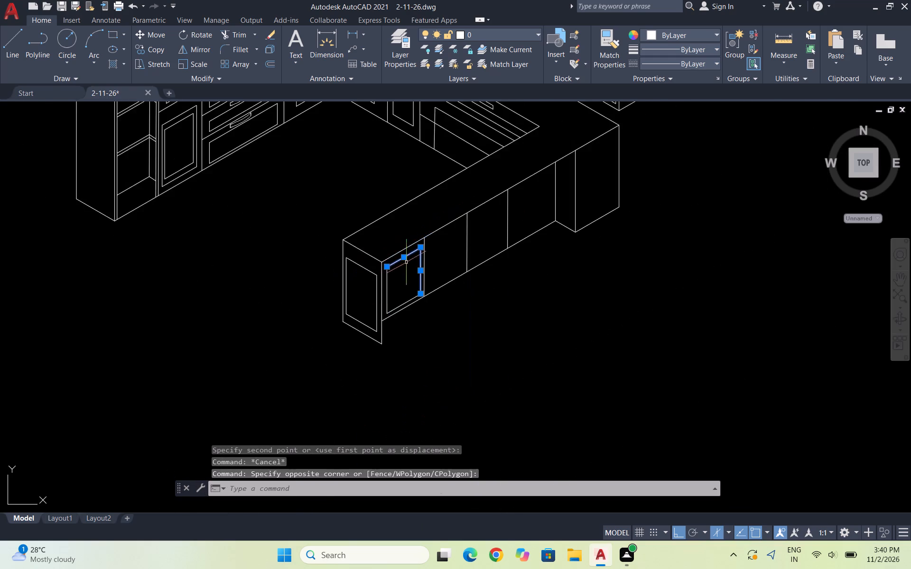
scroll(386, 300, "up", 3)
scroll(409, 339, "up", 3)
left_click_drag(406, 361, 390, 357)
left_click(271, 300)
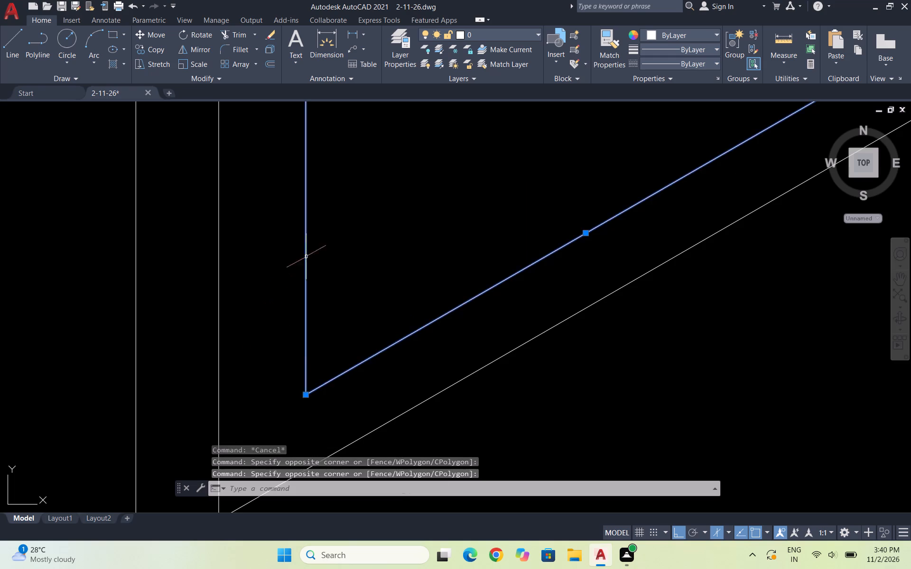
scroll(309, 258, "down", 5)
type("CO")
key("Return")
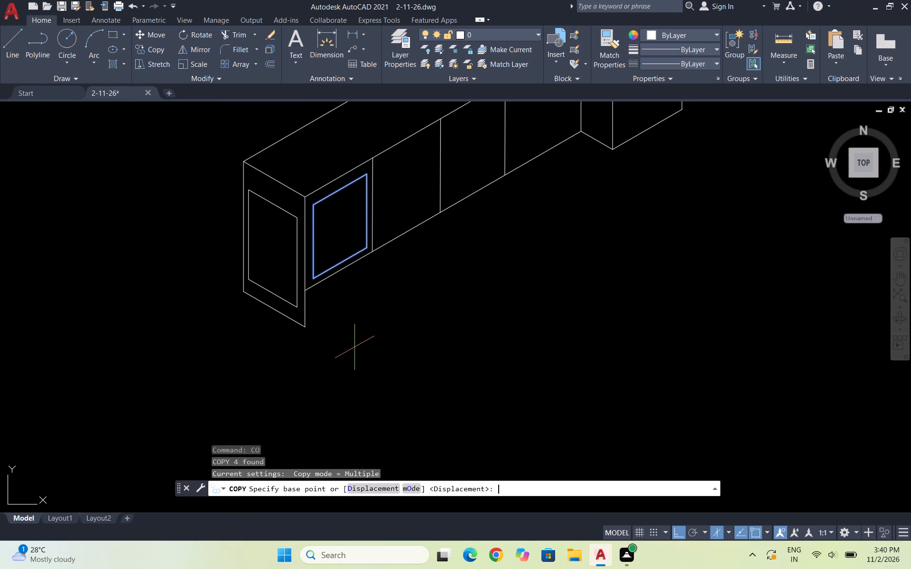
left_click(314, 208)
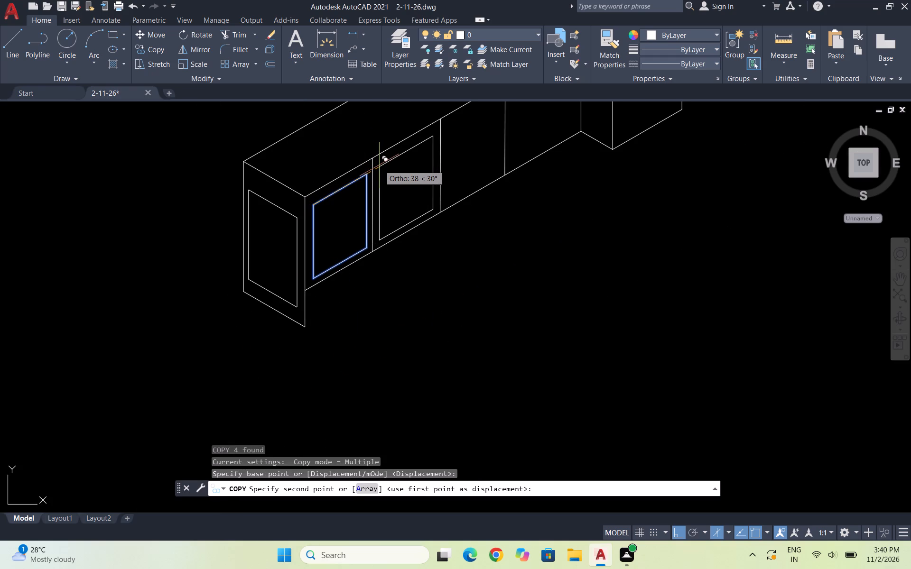
left_click(380, 164)
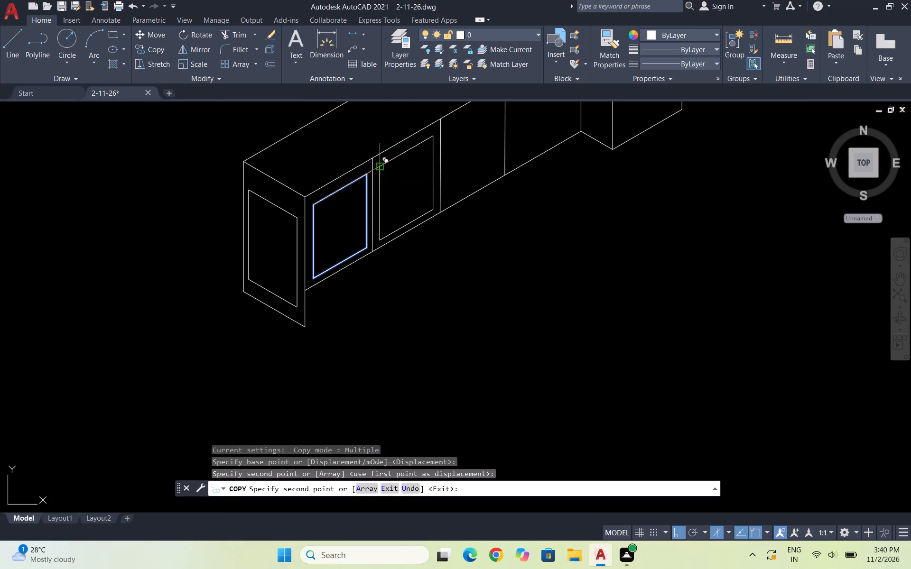
Copy the first bay's inset panel along 30° into the third bay of the peninsula's long side.
scroll(371, 173, "down", 2)
scroll(393, 156, "up", 3)
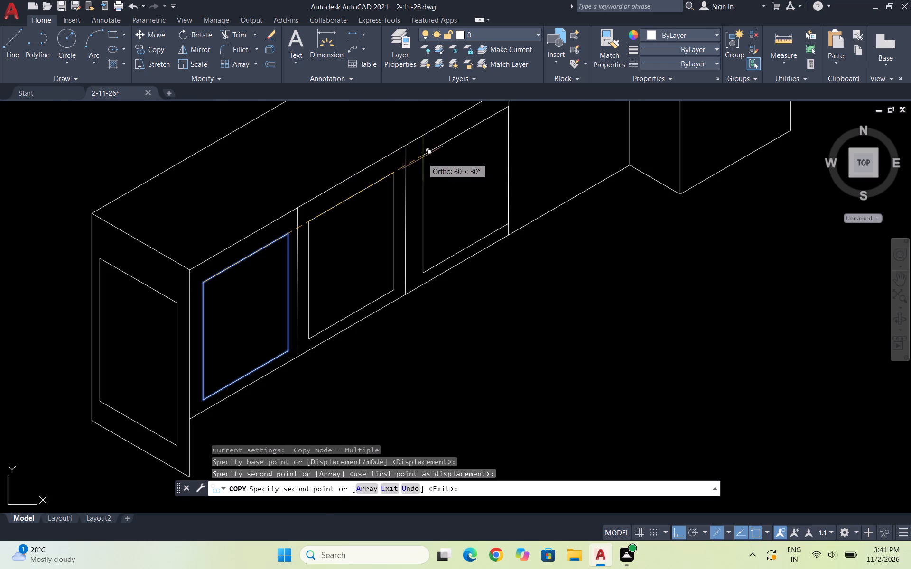
scroll(420, 158, "up", 2)
left_click(402, 166)
scroll(401, 166, "down", 4)
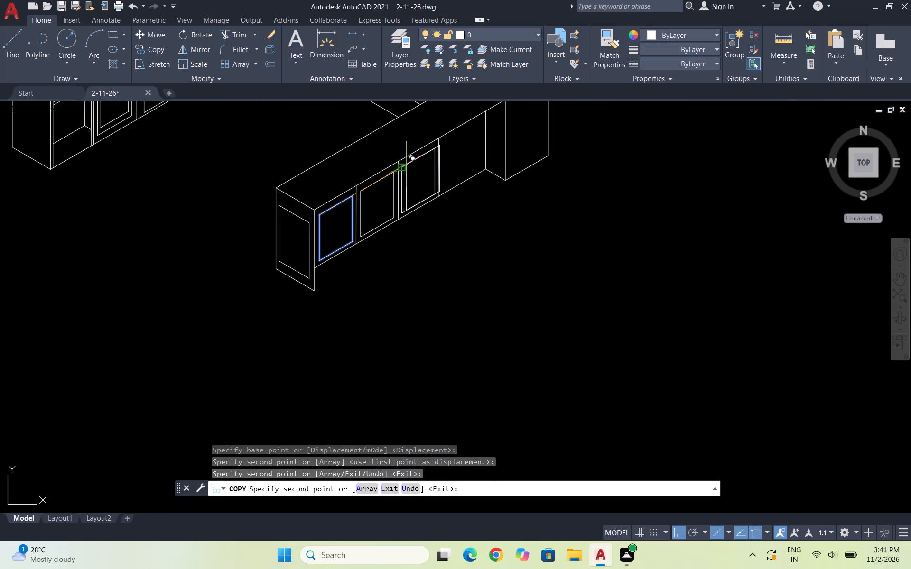
Copy the inset panel about 117 units along 30° from the first bay into the fourth bay.
scroll(440, 152, "up", 3)
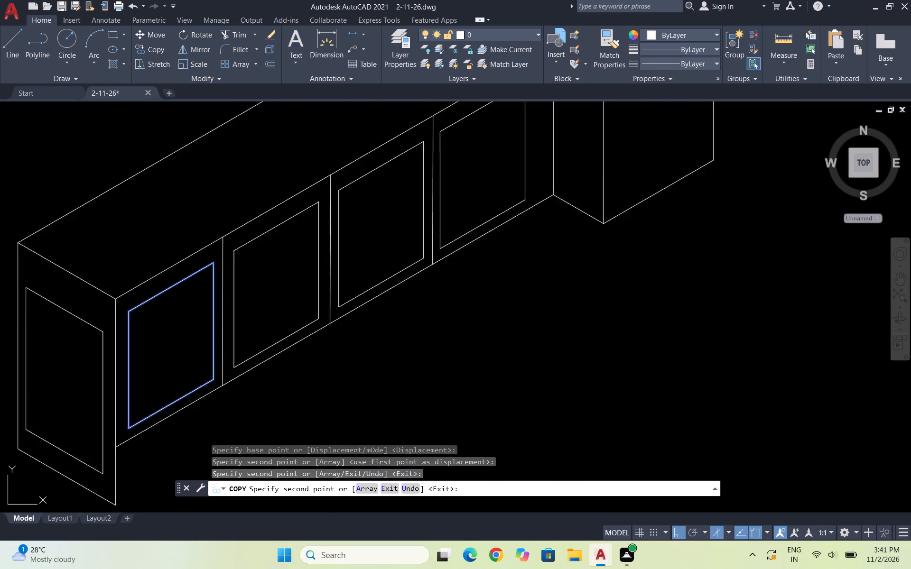
scroll(442, 147, "down", 2)
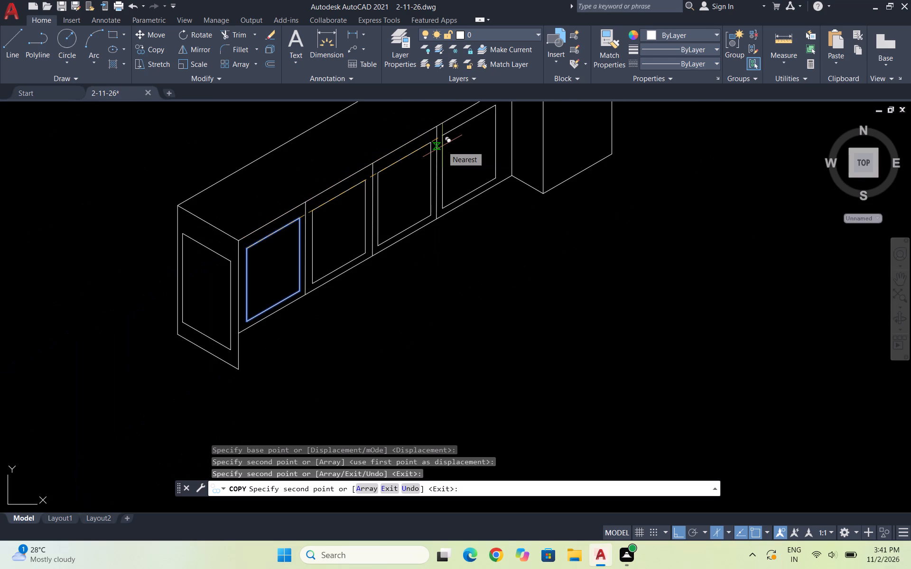
scroll(444, 149, "down", 3)
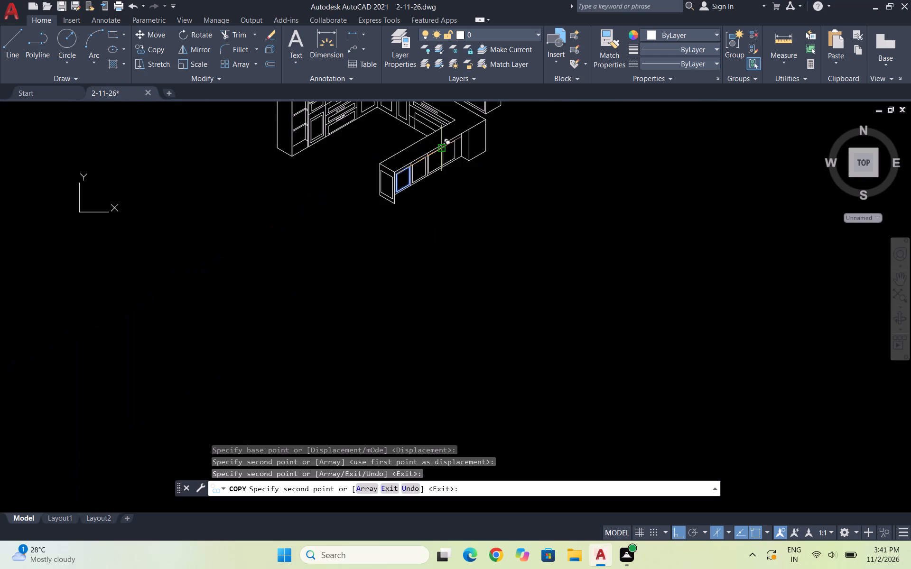
scroll(445, 149, "up", 4)
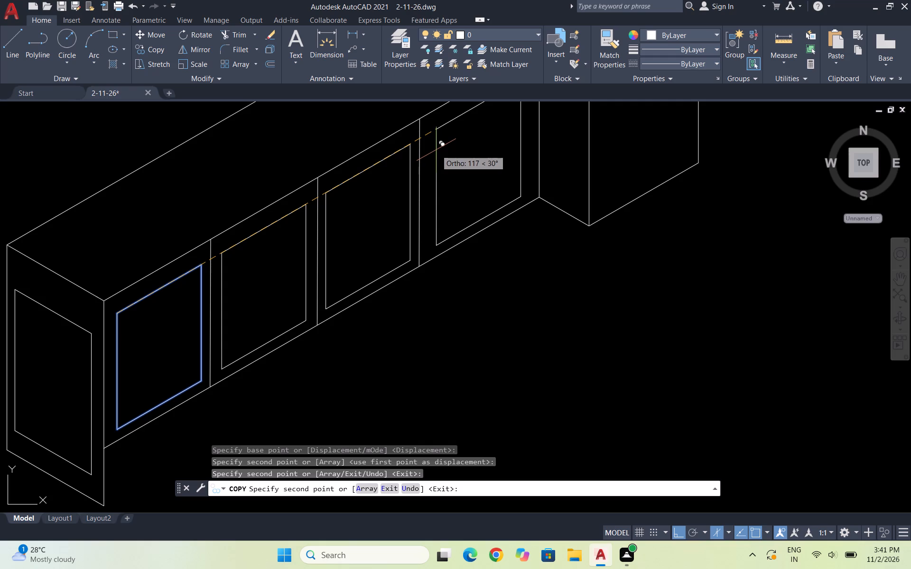
left_click(436, 150)
key("Escape")
scroll(384, 259, "down", 2)
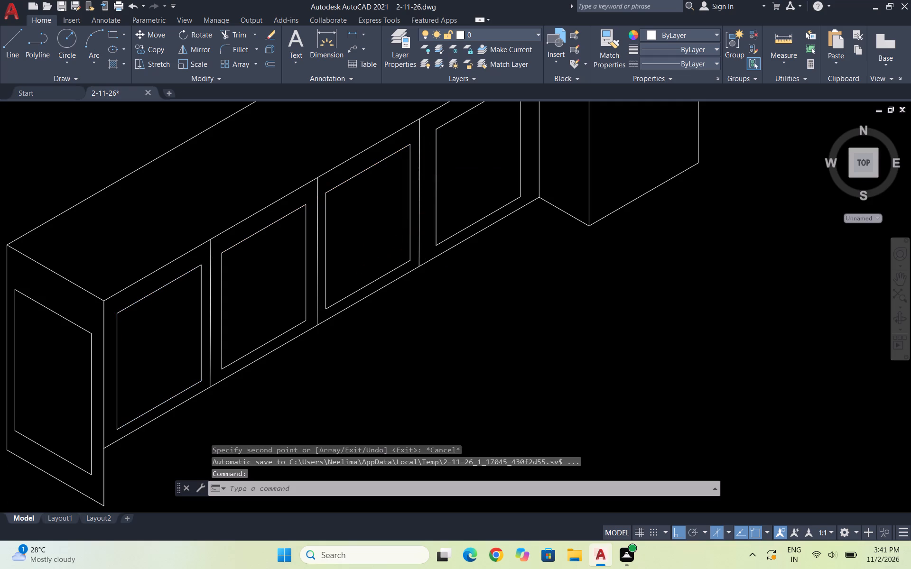
key("Escape")
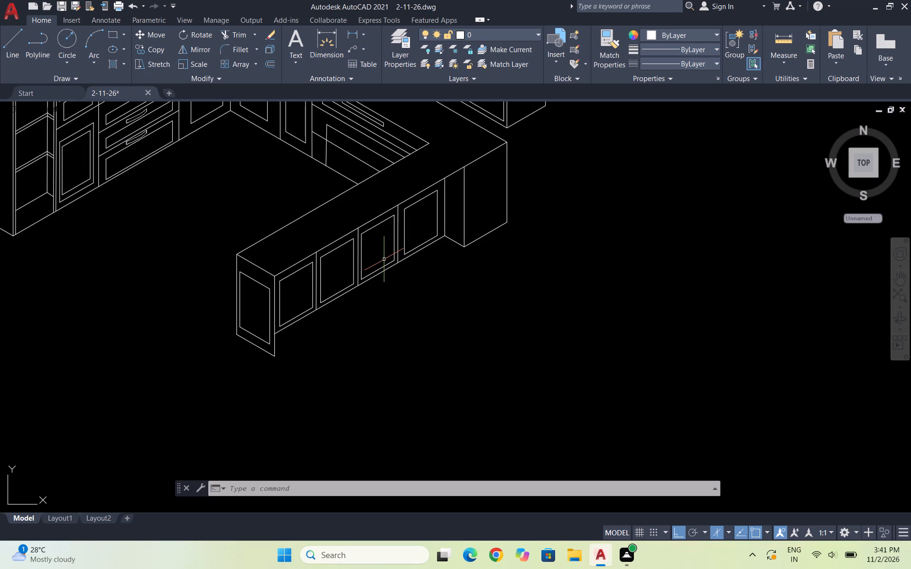
key("Escape")
key("Escape")
key("Escape")
Draw a base outline below the far projecting block: about 14 units down from its front corner, along 30°, and up to its back corner.
scroll(409, 313, "up", 1)
scroll(490, 254, "up", 2)
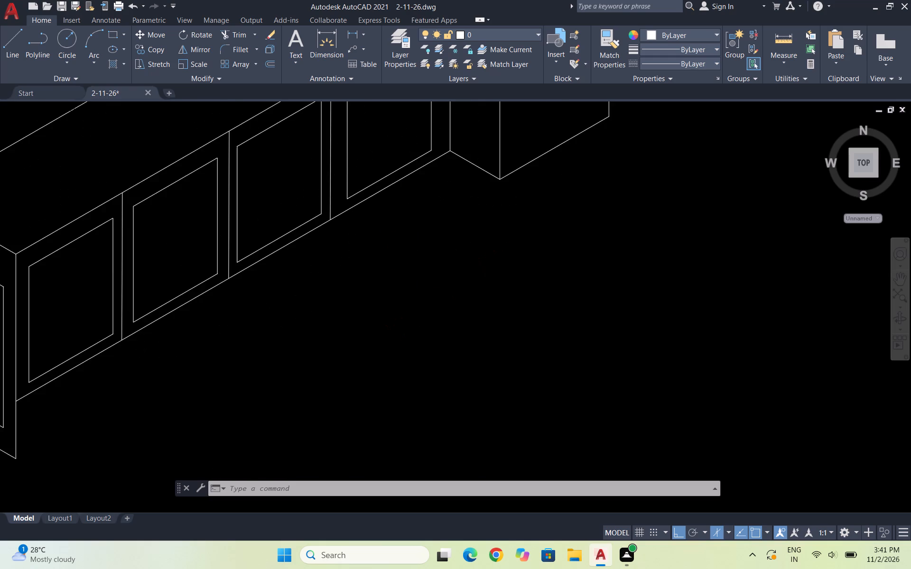
key("Escape")
scroll(492, 254, "down", 3)
key("Escape")
key("Escape")
key("l")
key("Return")
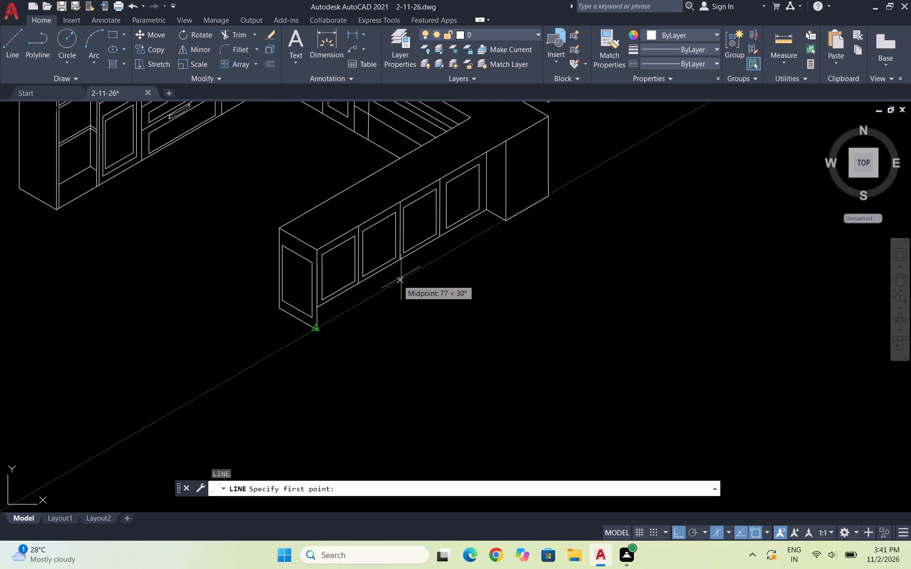
left_click(503, 225)
scroll(506, 237, "up", 2)
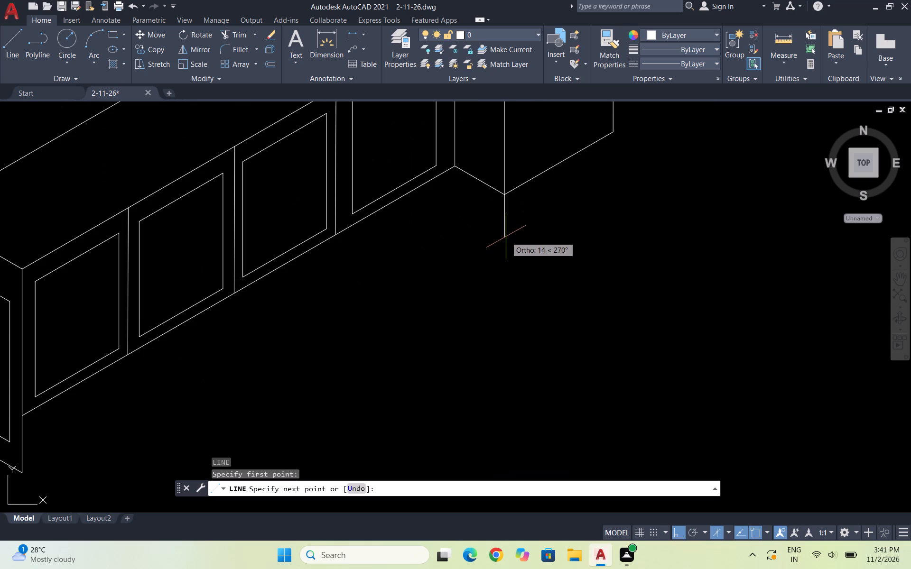
left_click(506, 237)
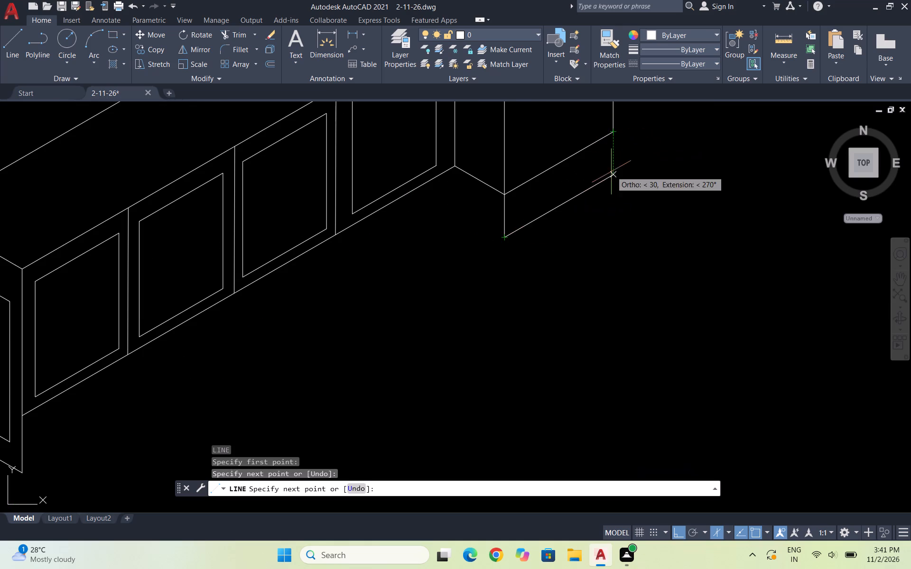
left_click(611, 177)
left_click(612, 136)
key("Escape")
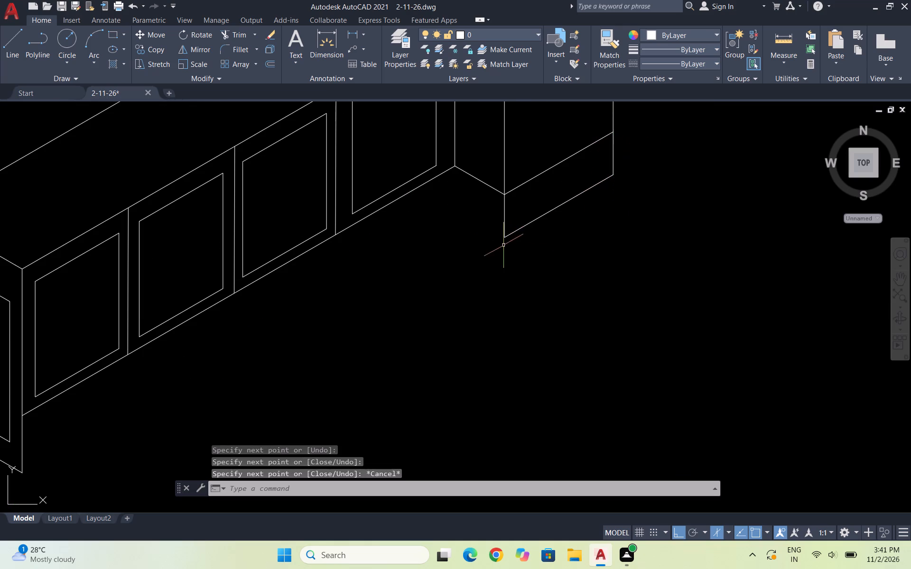
key("Escape")
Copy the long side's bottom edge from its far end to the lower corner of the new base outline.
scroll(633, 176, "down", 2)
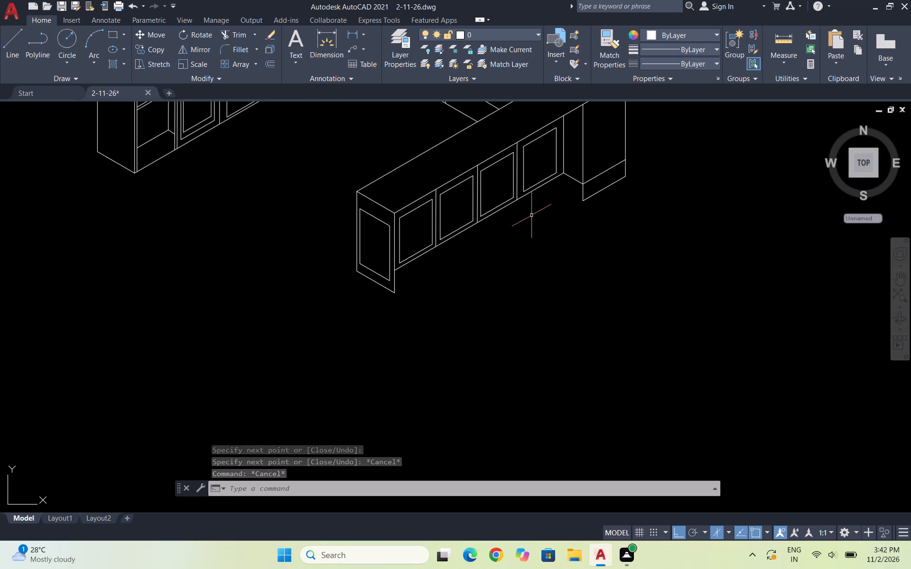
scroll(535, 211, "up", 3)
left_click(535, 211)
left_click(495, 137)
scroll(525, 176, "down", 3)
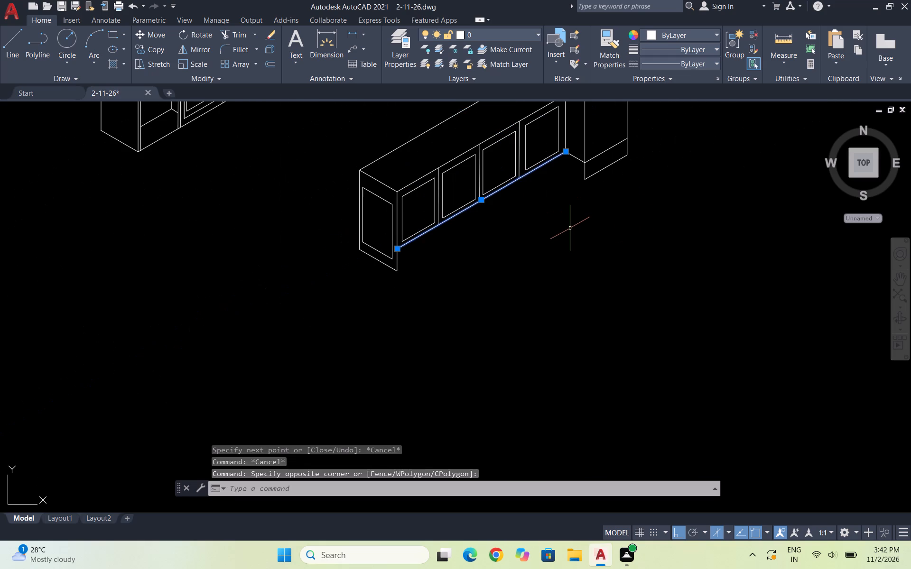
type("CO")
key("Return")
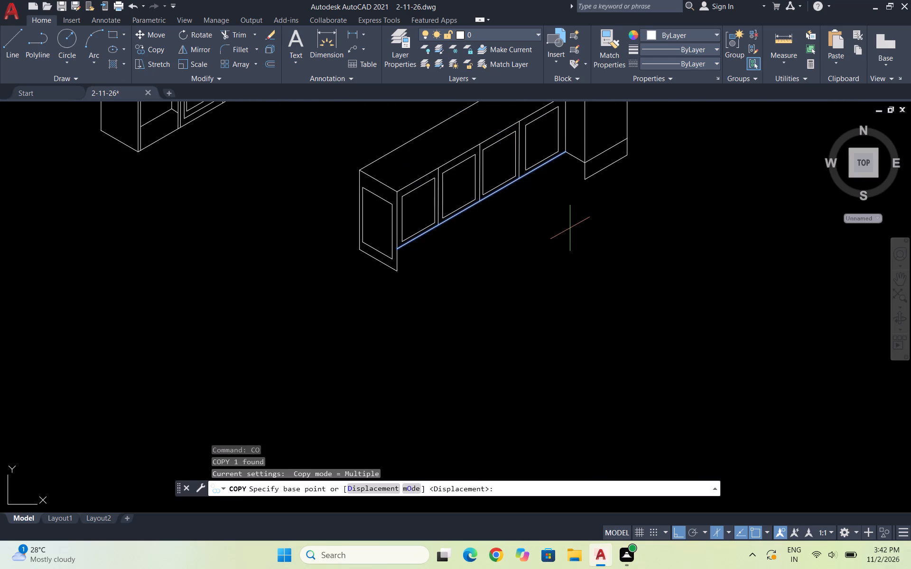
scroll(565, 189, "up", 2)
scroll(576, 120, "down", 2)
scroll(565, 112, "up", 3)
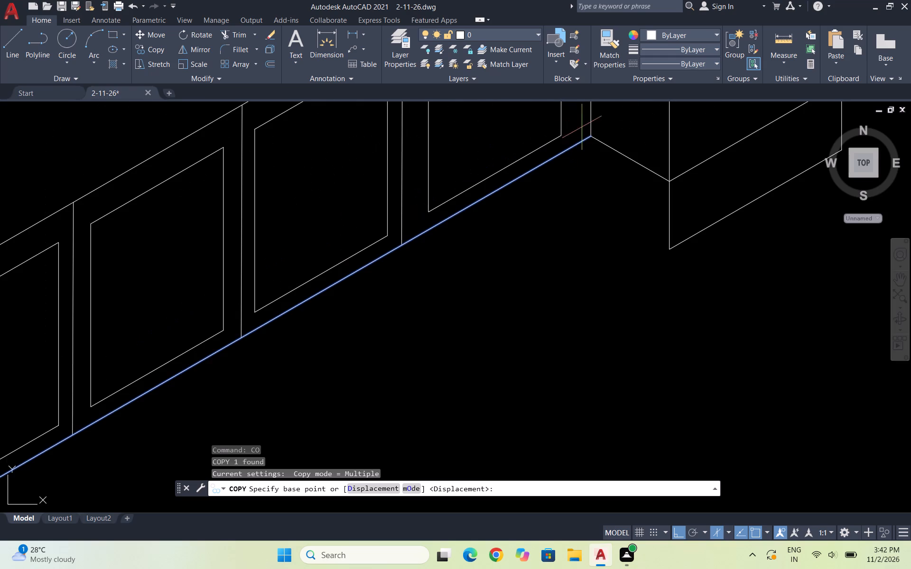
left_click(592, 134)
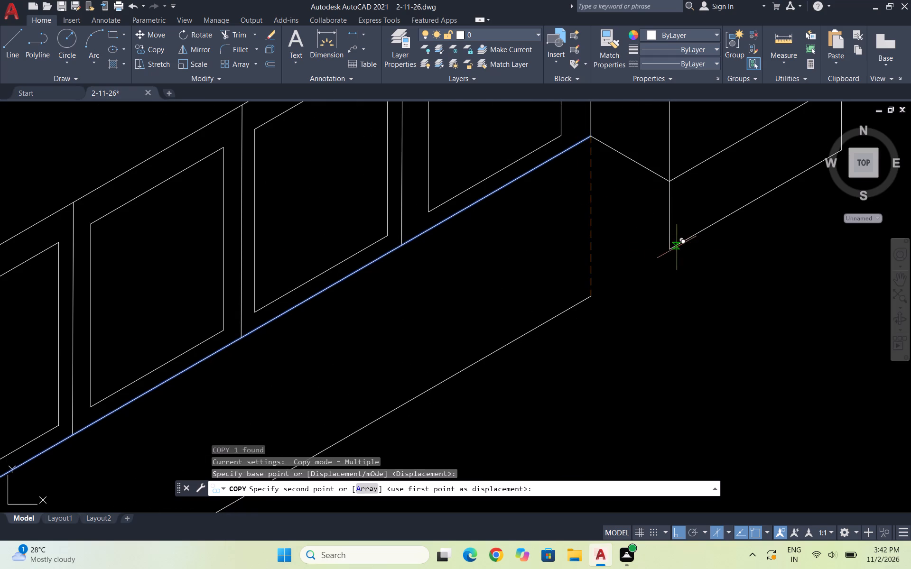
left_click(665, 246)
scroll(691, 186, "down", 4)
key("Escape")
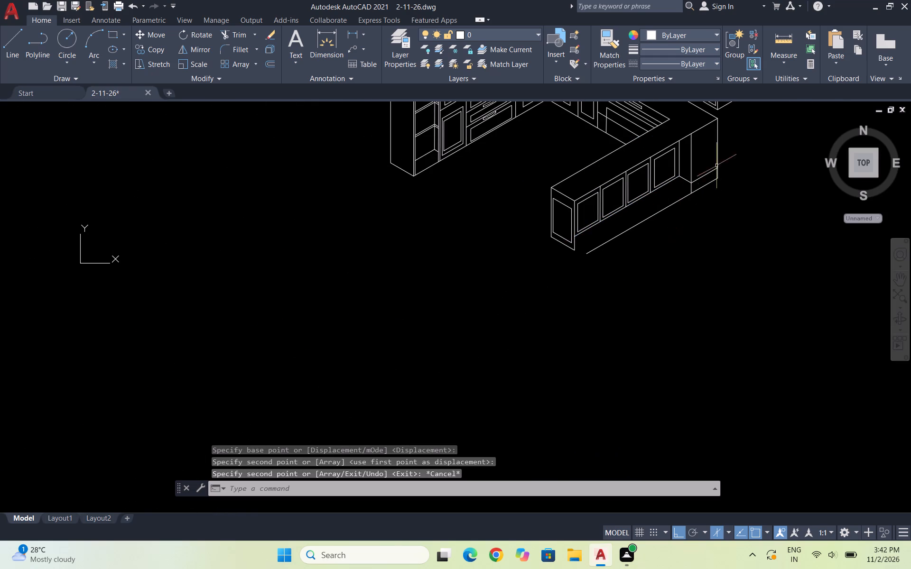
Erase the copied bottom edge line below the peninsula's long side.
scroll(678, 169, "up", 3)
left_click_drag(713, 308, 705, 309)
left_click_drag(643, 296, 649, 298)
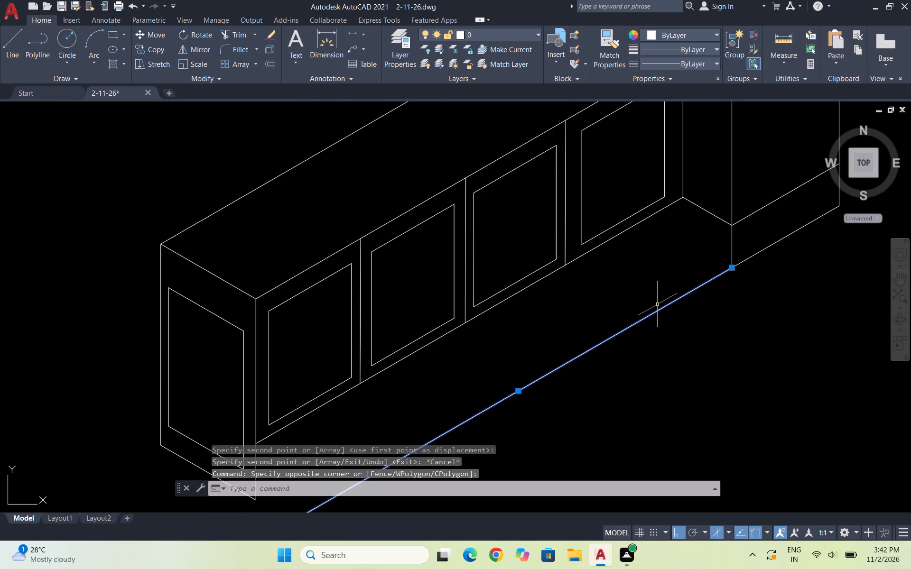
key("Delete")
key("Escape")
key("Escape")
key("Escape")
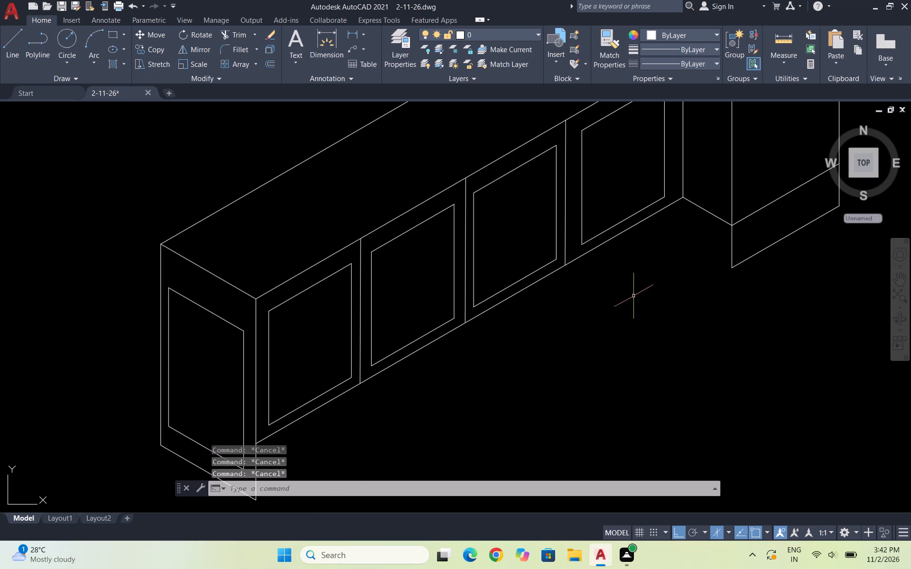
Move the four lines of the peninsula end face's inset panel about 9 units straight up.
scroll(615, 207, "down", 2)
scroll(520, 304, "up", 2)
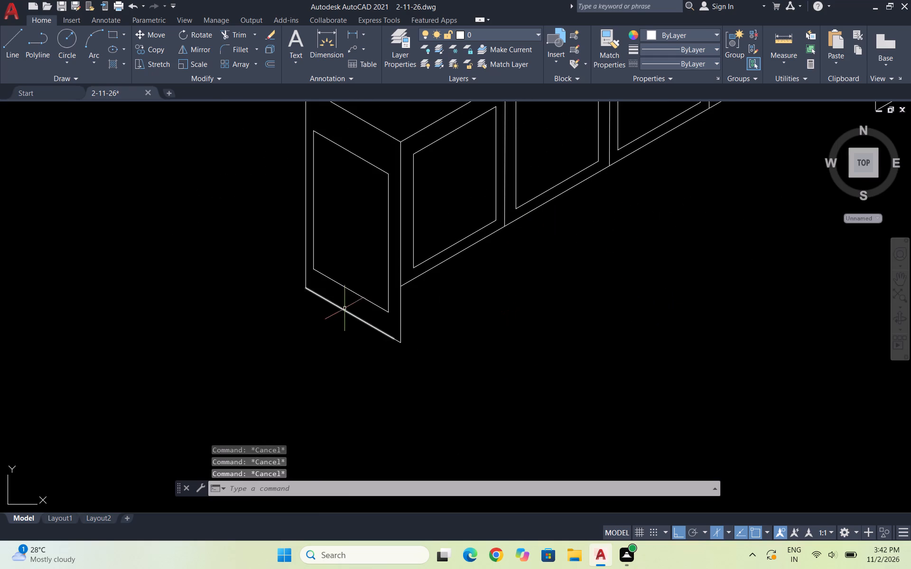
scroll(390, 166, "up", 3)
left_click_drag(392, 221, 378, 210)
left_click(330, 160)
scroll(343, 164, "down", 4)
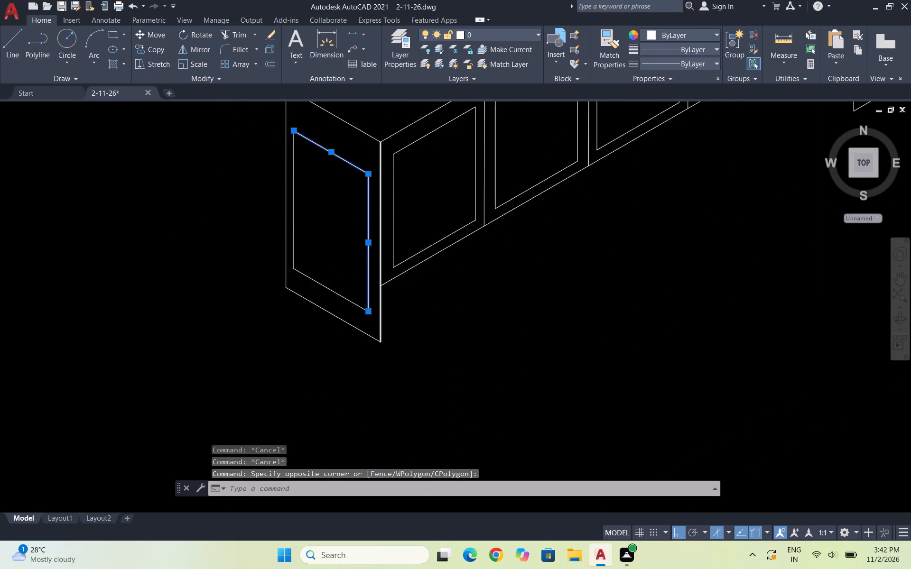
scroll(342, 200, "up", 4)
left_click_drag(322, 366, 312, 358)
left_click(271, 320)
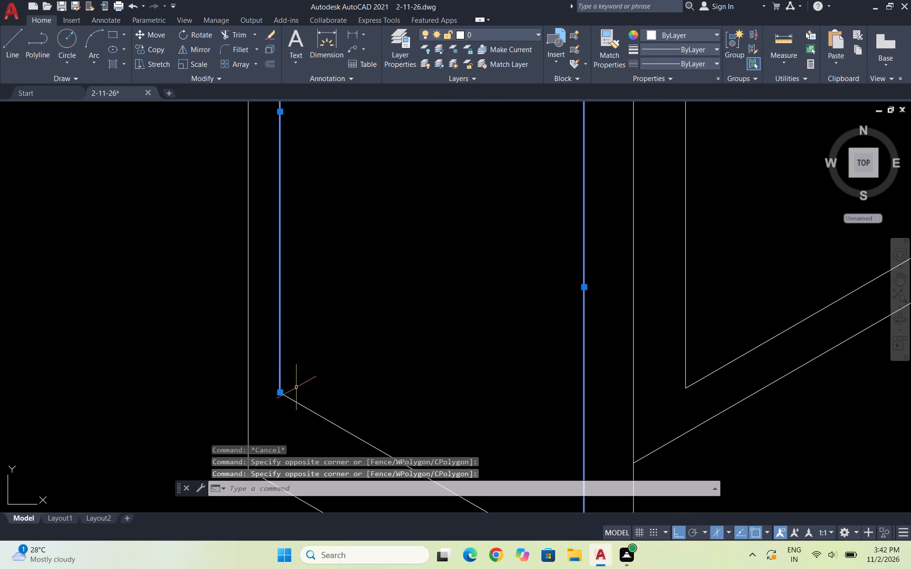
left_click_drag(341, 410, 336, 410)
left_click(285, 413)
scroll(380, 323, "down", 3)
key("m")
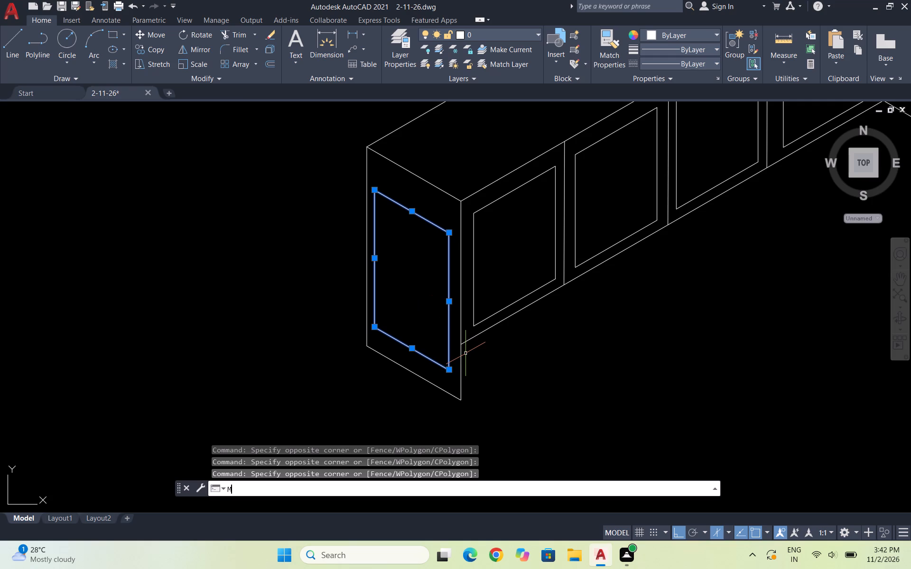
key("Return")
left_click(422, 293)
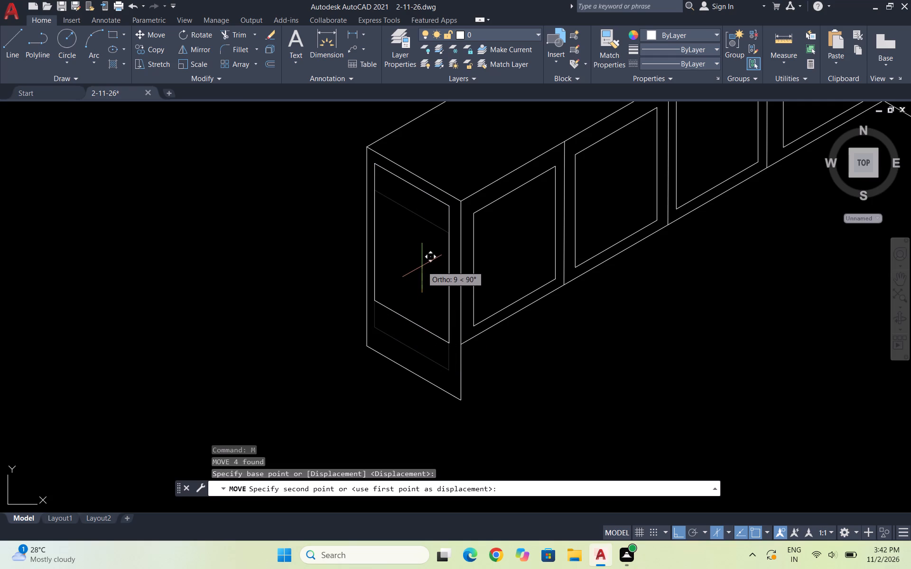
left_click(422, 266)
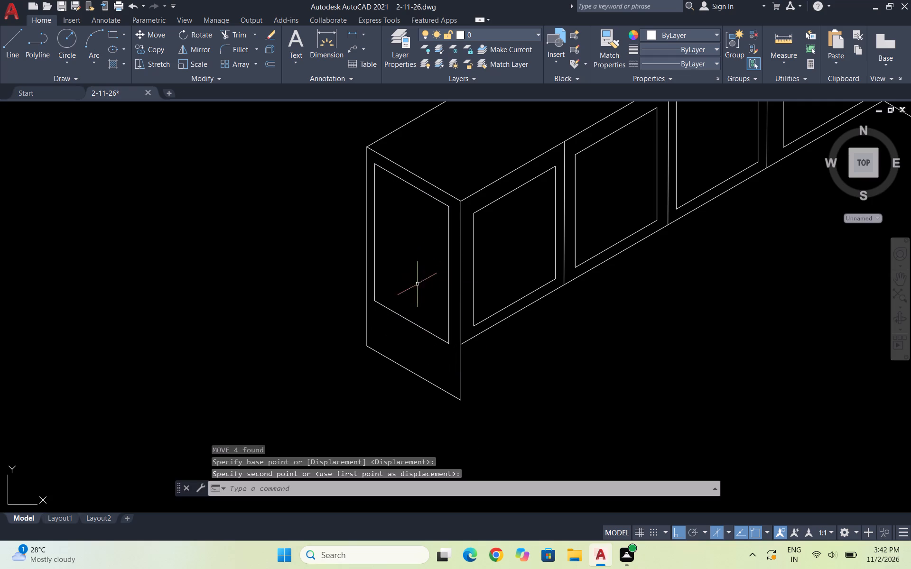
key("Escape")
key("Escape")
key("Escape")
key("Escape")
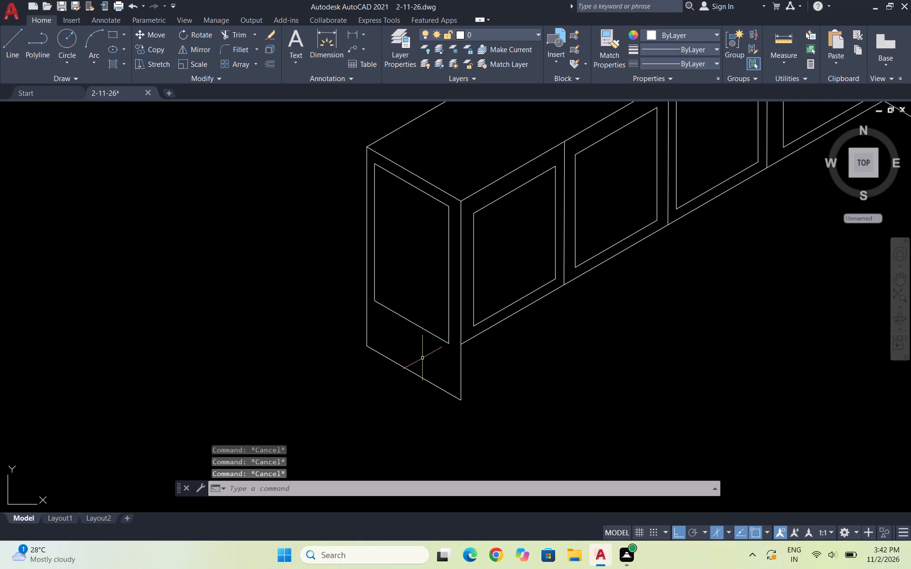
Move the end face inset's bottom line slightly up along its vertical sides.
scroll(436, 338, "up", 1)
left_click(436, 342)
left_click(420, 327)
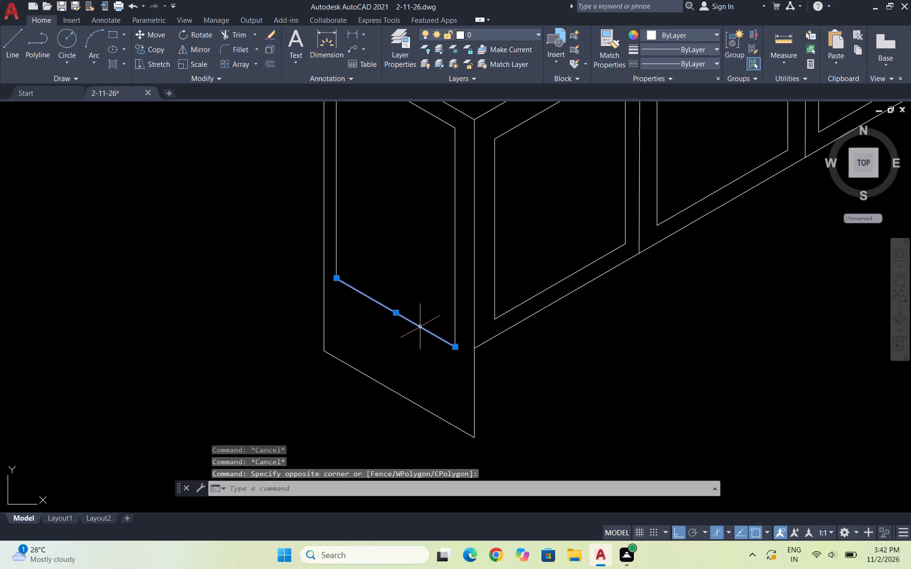
key("m")
key("Return")
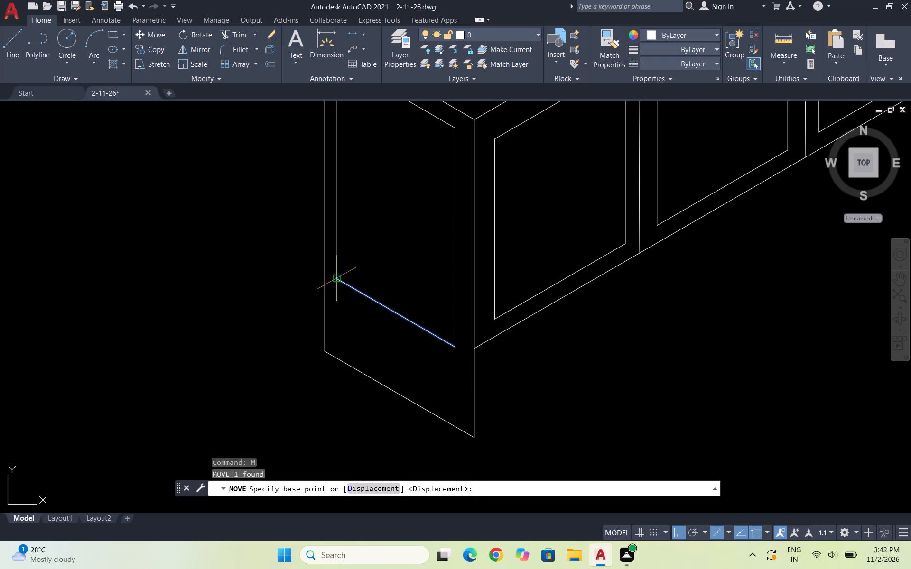
left_click(335, 277)
left_click(335, 261)
key("Escape")
key("Escape")
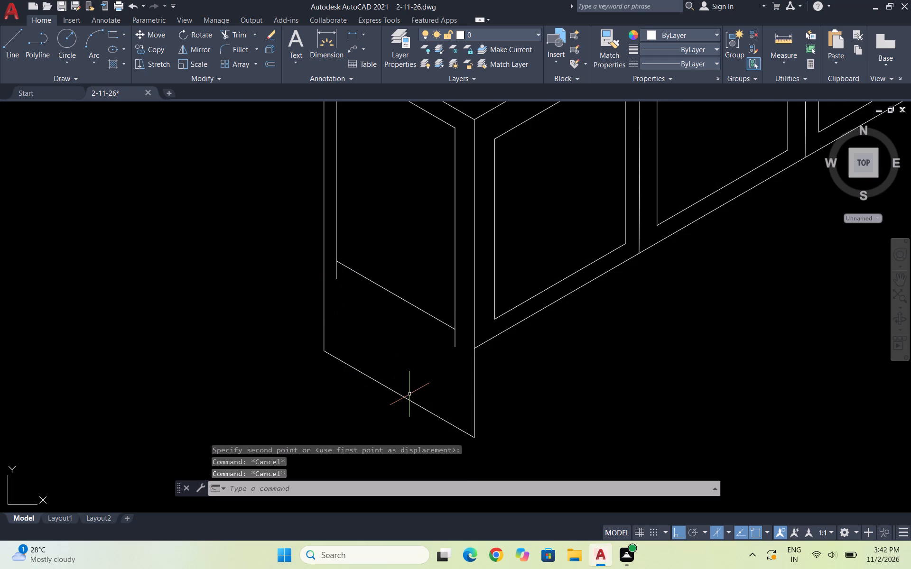
Trim both vertical sides of the end face inset where they extend below its bottom line.
type("TR")
key("Return")
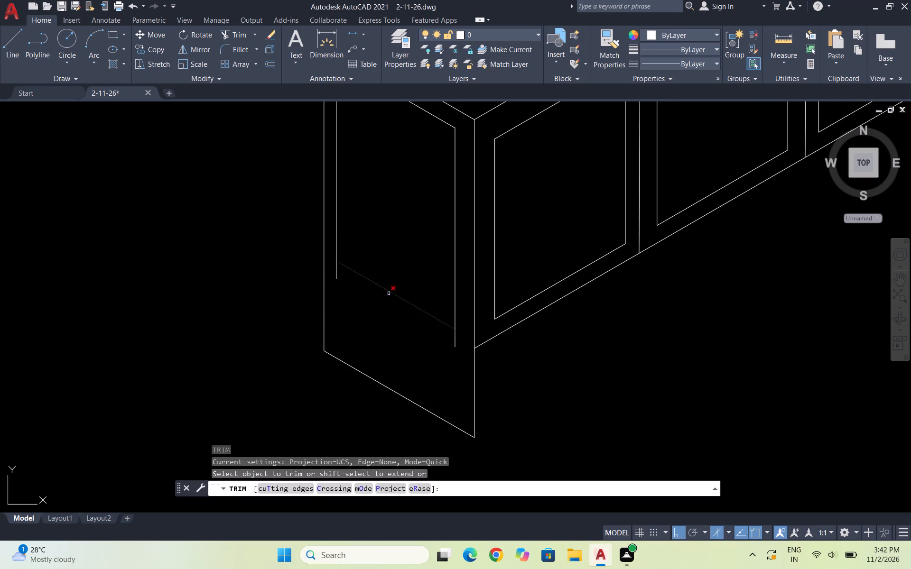
left_click(335, 278)
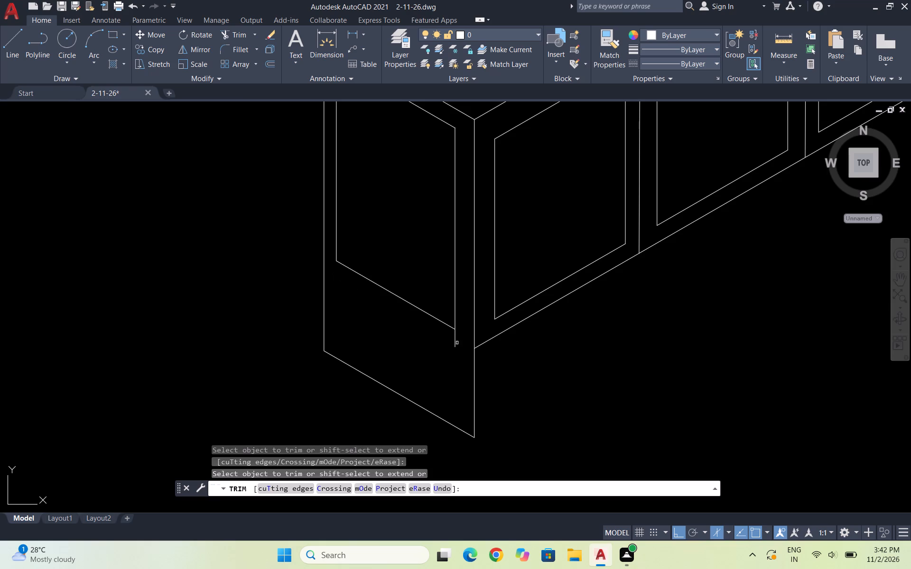
left_click(457, 340)
left_click(446, 340)
key("Escape")
Copy the end face inset's bottom line to the corner where the peninsula's long-side bottom edge meets the end face.
left_click(415, 344)
left_click(383, 301)
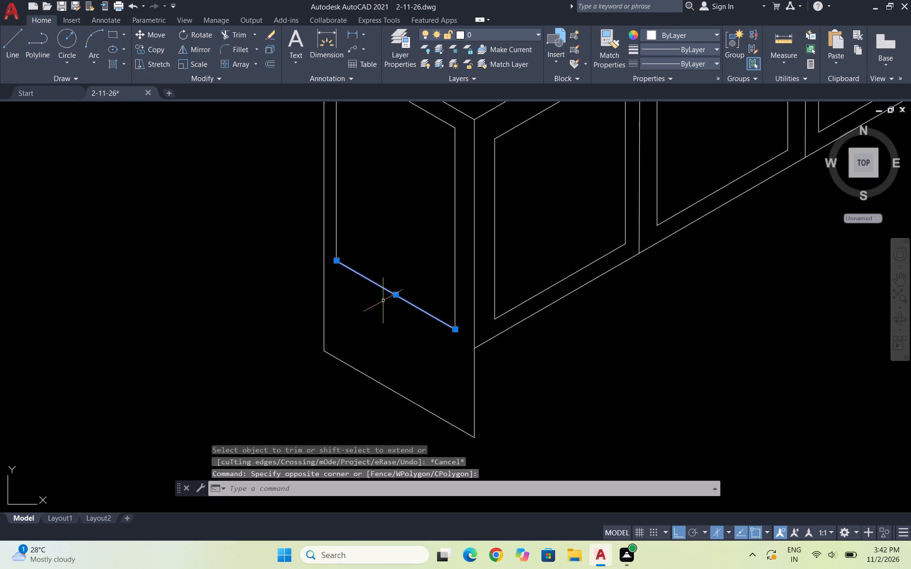
type("CO")
key("Return")
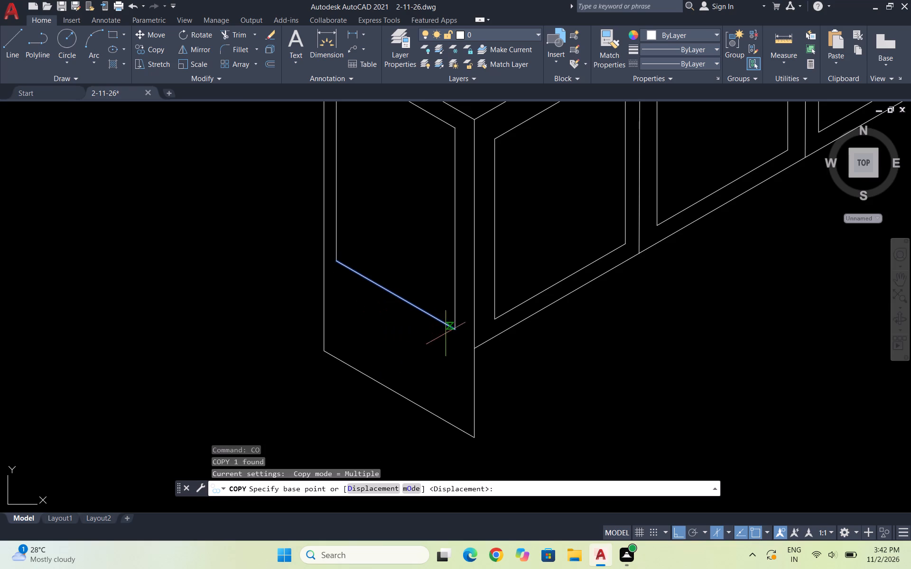
left_click(457, 331)
left_click(475, 348)
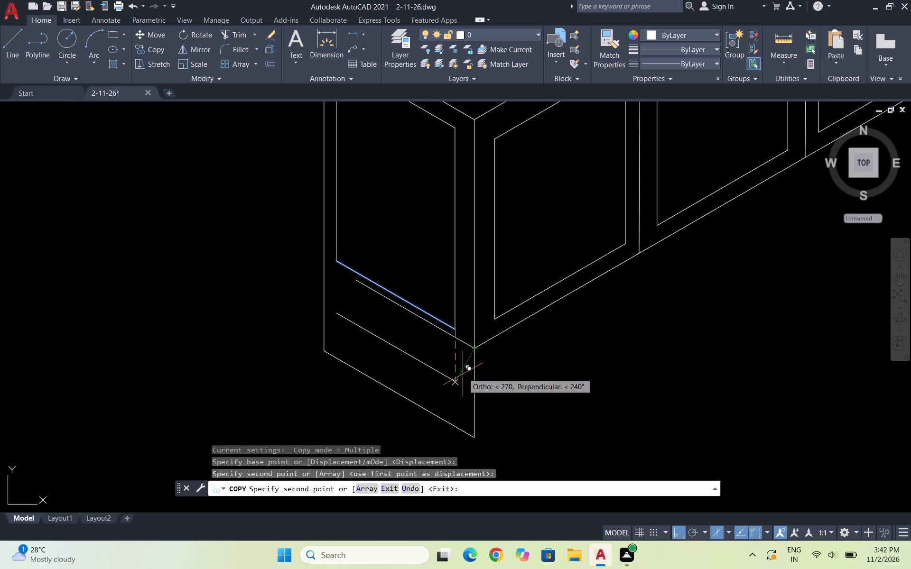
key("Escape")
key("Escape")
Extend the copied line to the end face's outer vertical edge.
type("EX")
key("shift+Return")
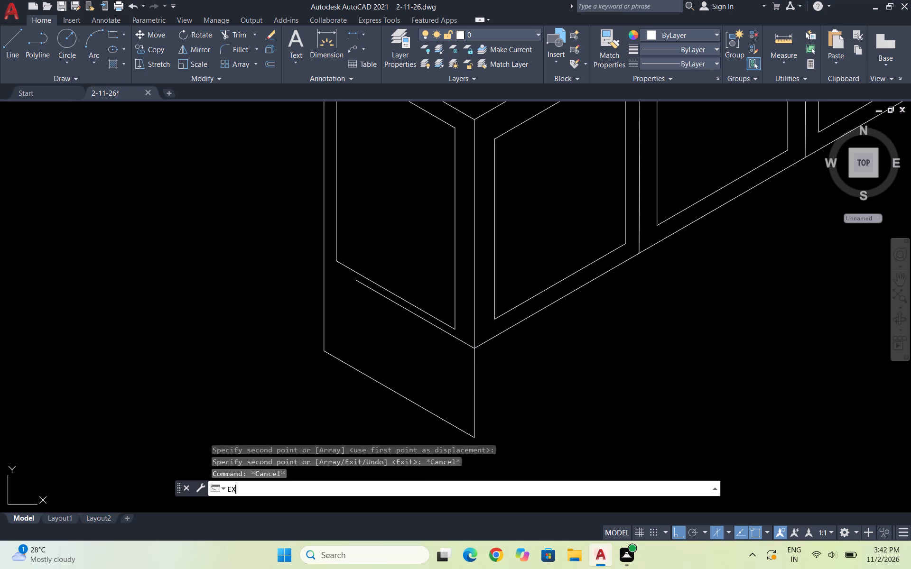
left_click(369, 289)
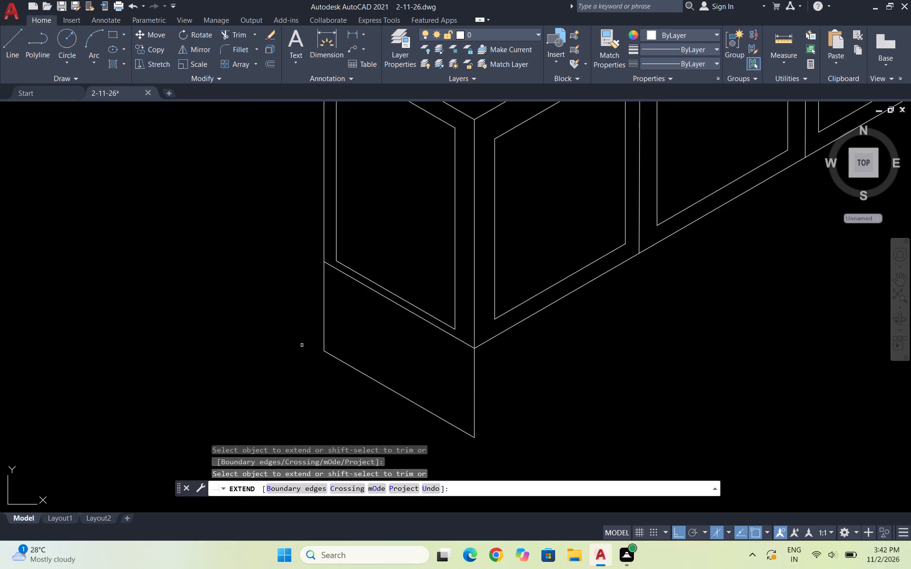
Trim away the end face outline below the extended line, including its vertical edges and old bottom line.
left_click_drag(285, 324, 539, 374, "shift")
key("ctrl+z")
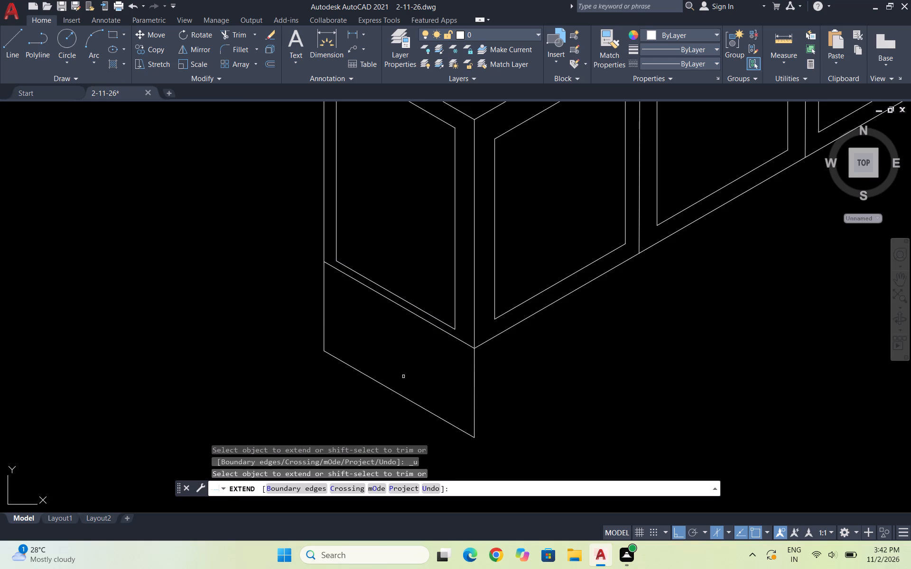
left_click_drag(302, 329, 633, 417, "shift")
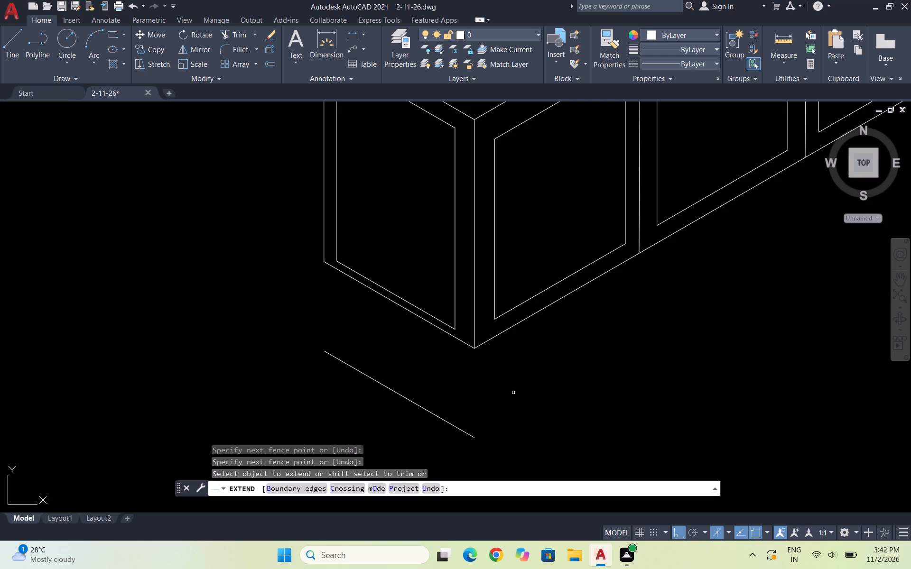
left_click_drag(493, 397, 341, 433, "shift")
scroll(447, 346, "down", 3)
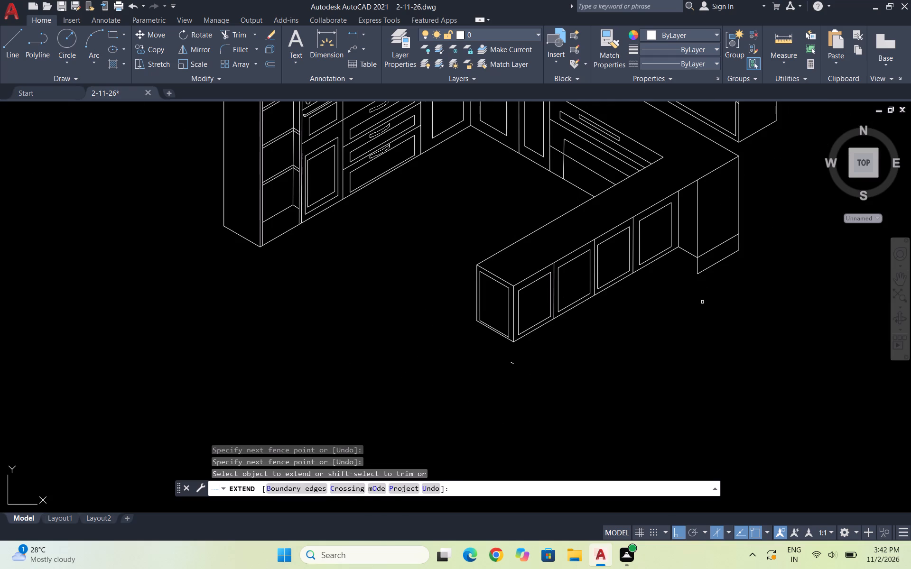
scroll(746, 226, "up", 2)
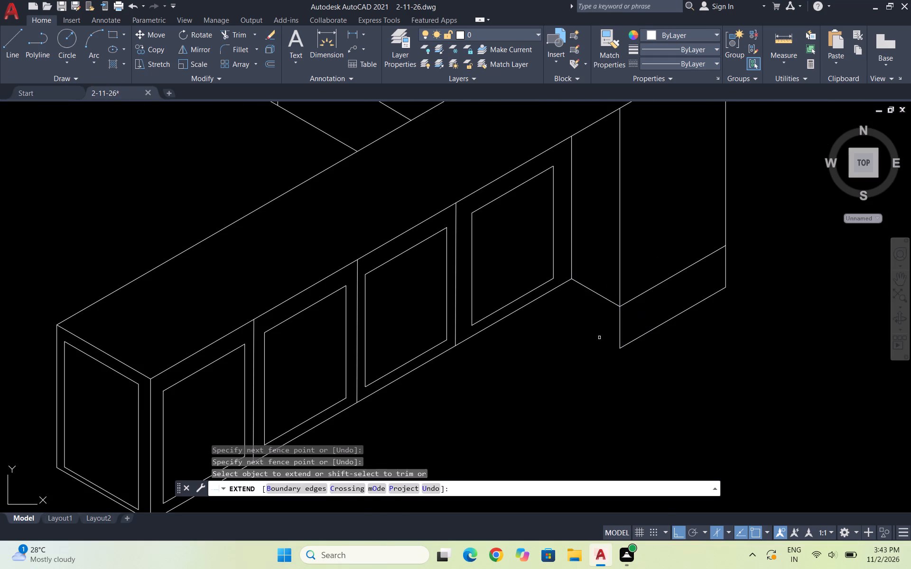
key("Escape")
key("Escape")
scroll(716, 276, "down", 1)
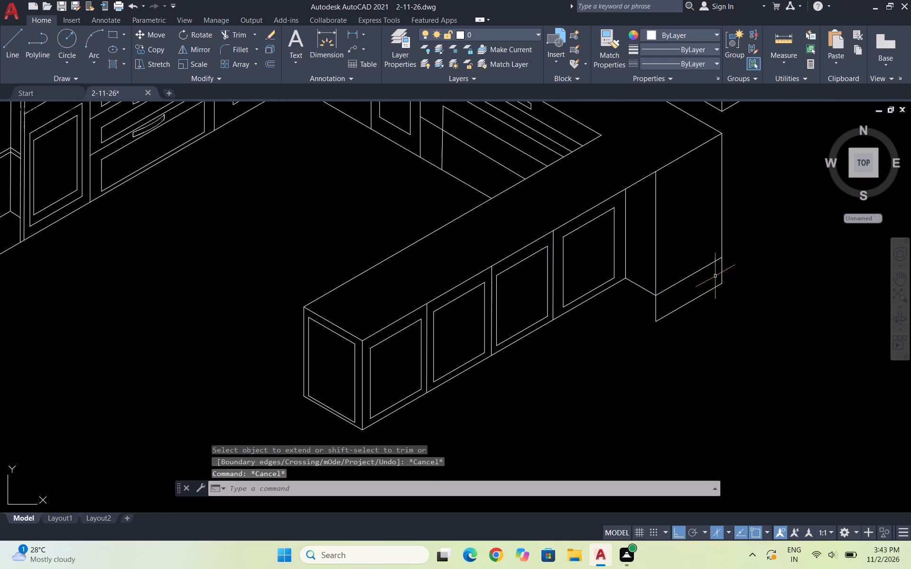
key("Escape")
key("Escape")
key("Escape")
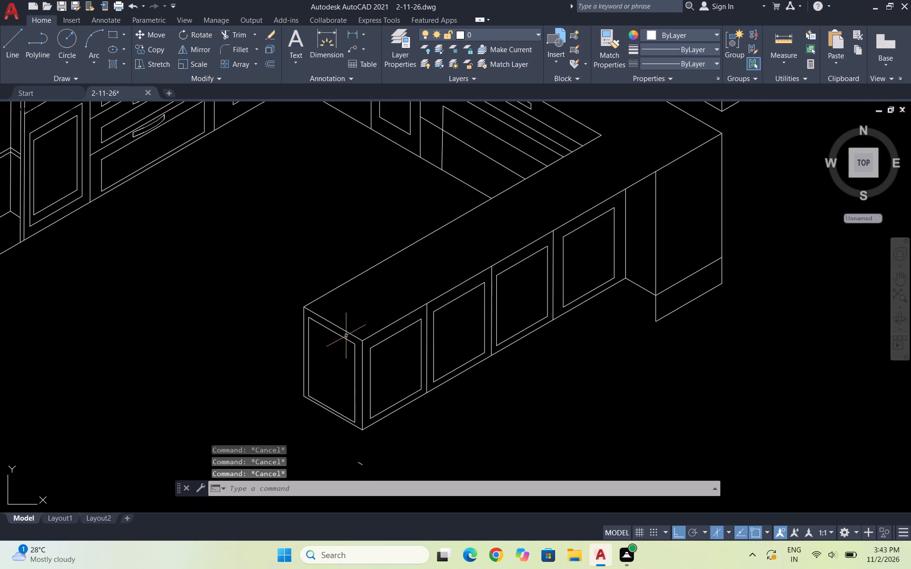
Move the four lines of the peninsula end face's inset panel about 1 unit straight up.
scroll(342, 340, "up", 3)
scroll(388, 375, "up", 2)
left_click_drag(407, 395, 390, 378)
left_click(358, 330)
scroll(459, 315, "down", 2)
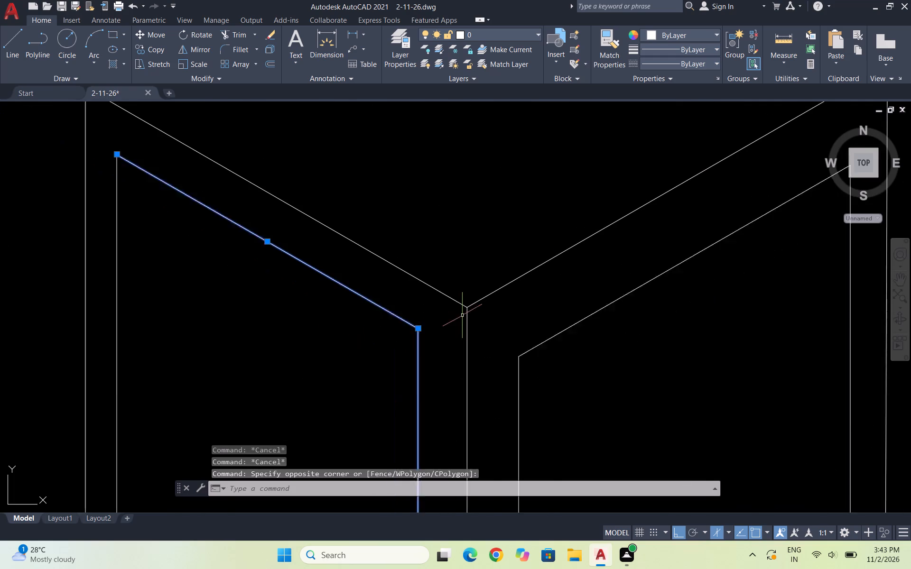
scroll(266, 265, "up", 2)
left_click(266, 265)
left_click(199, 206)
scroll(275, 186, "down", 3)
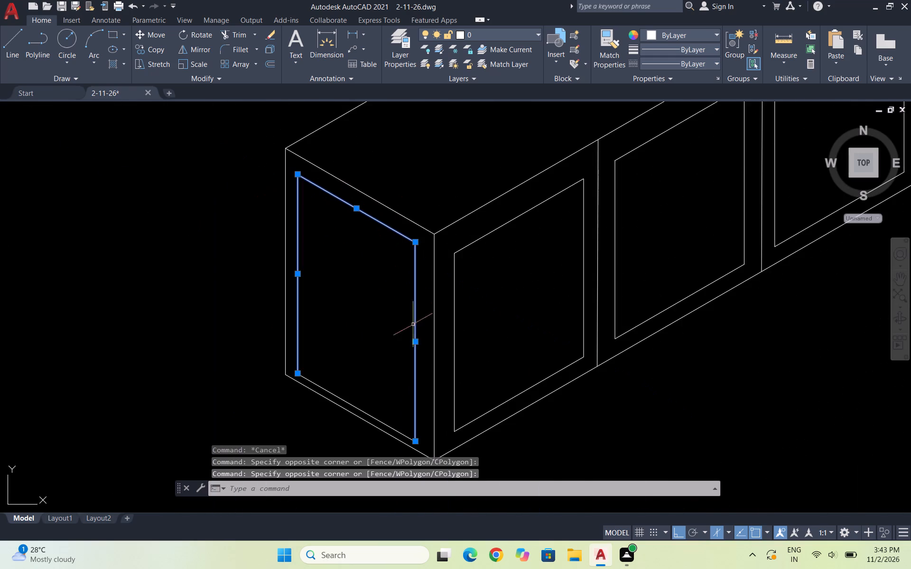
scroll(385, 413, "up", 4)
scroll(383, 292, "down", 3)
scroll(400, 317, "up", 4)
left_click_drag(412, 327, 406, 299)
left_click(383, 240)
scroll(408, 240, "down", 3)
key("m")
key("shift+Return")
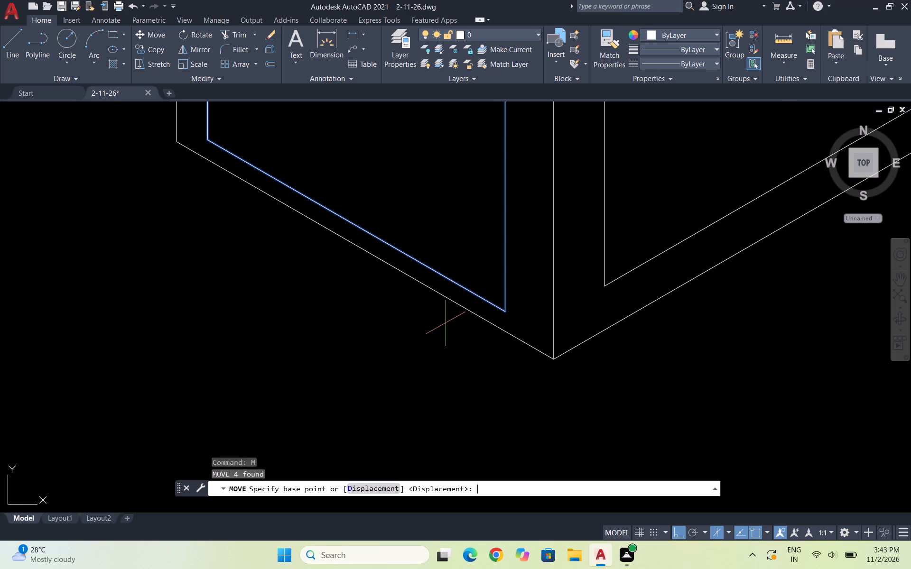
scroll(466, 340, "down", 3)
scroll(464, 226, "up", 1)
left_click(464, 226)
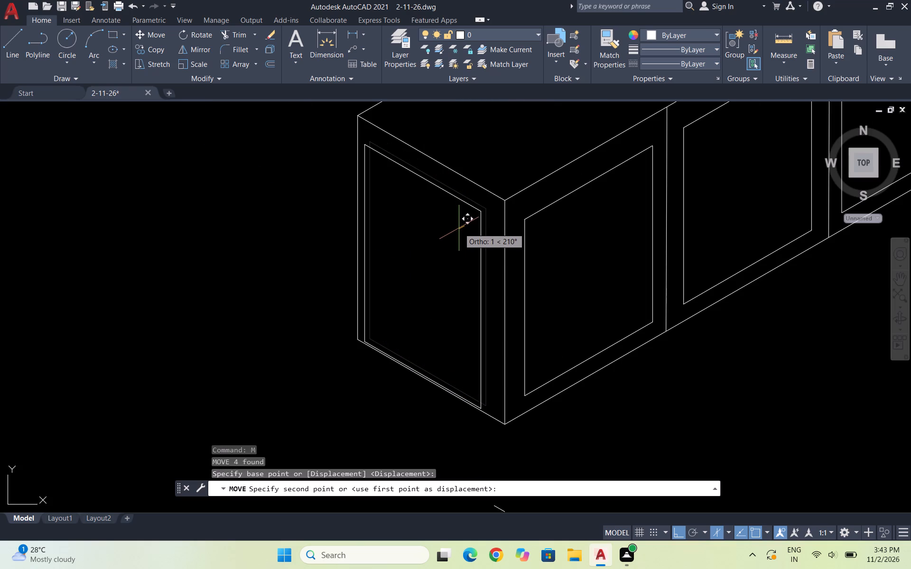
scroll(459, 223, "up", 3)
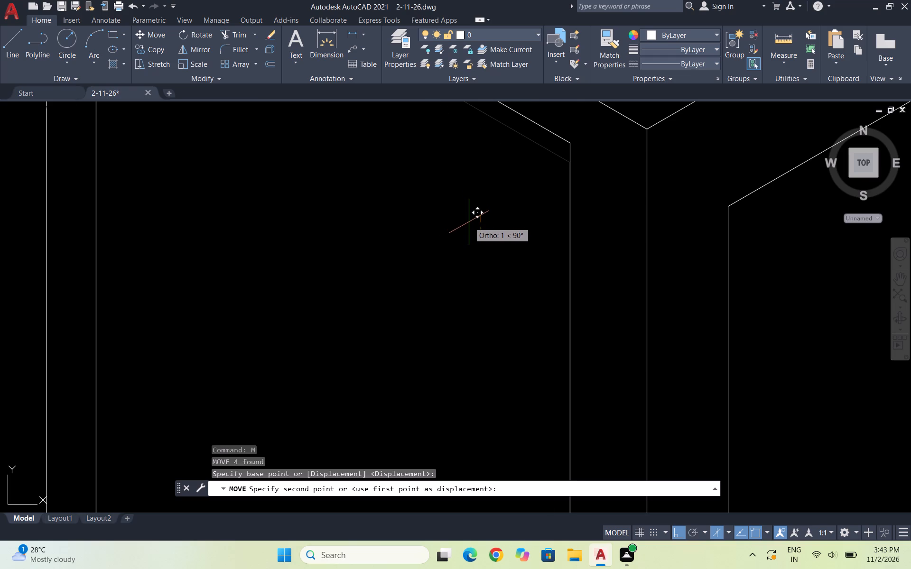
left_click(469, 222)
scroll(459, 213, "down", 4)
scroll(565, 219, "down", 2)
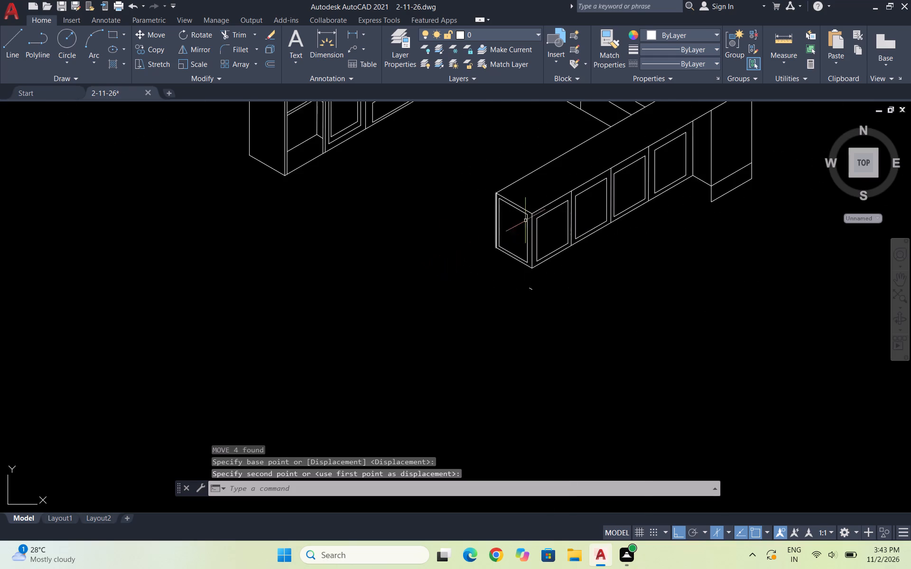
scroll(526, 220, "down", 1)
scroll(637, 197, "down", 1)
scroll(666, 173, "up", 1)
key("Escape")
key("Escape")
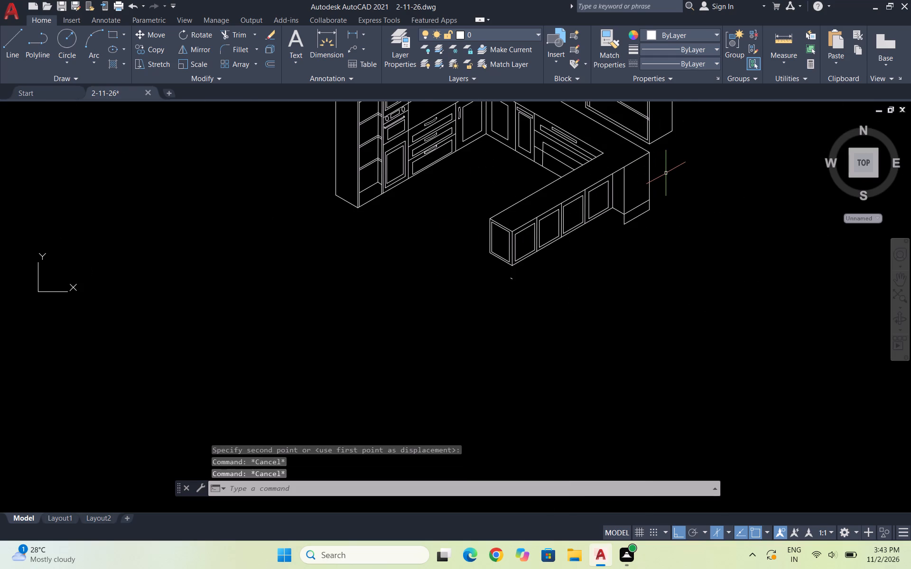
Copy the short return edge beside the last peninsula door down to the bottom corner of the projecting end block.
scroll(604, 225, "down", 1)
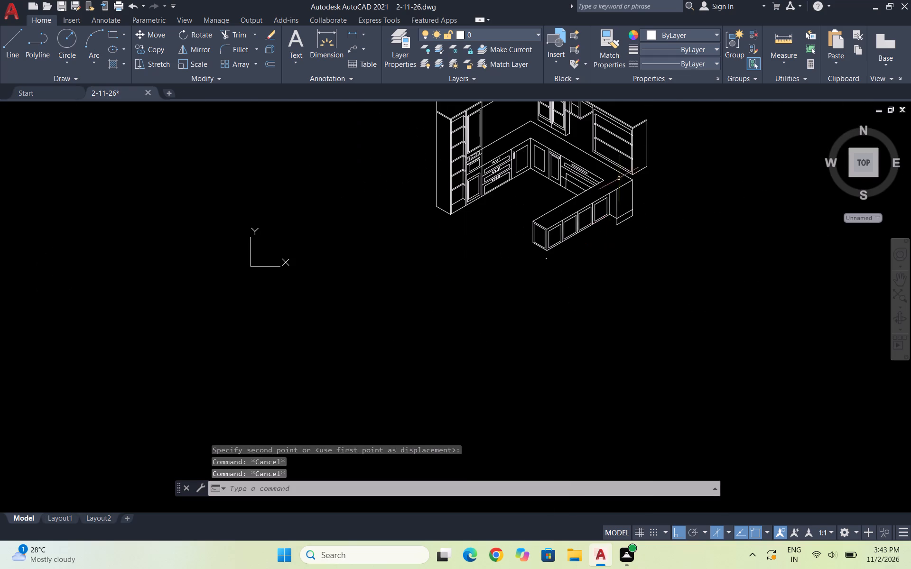
scroll(623, 138, "down", 2)
scroll(630, 145, "up", 4)
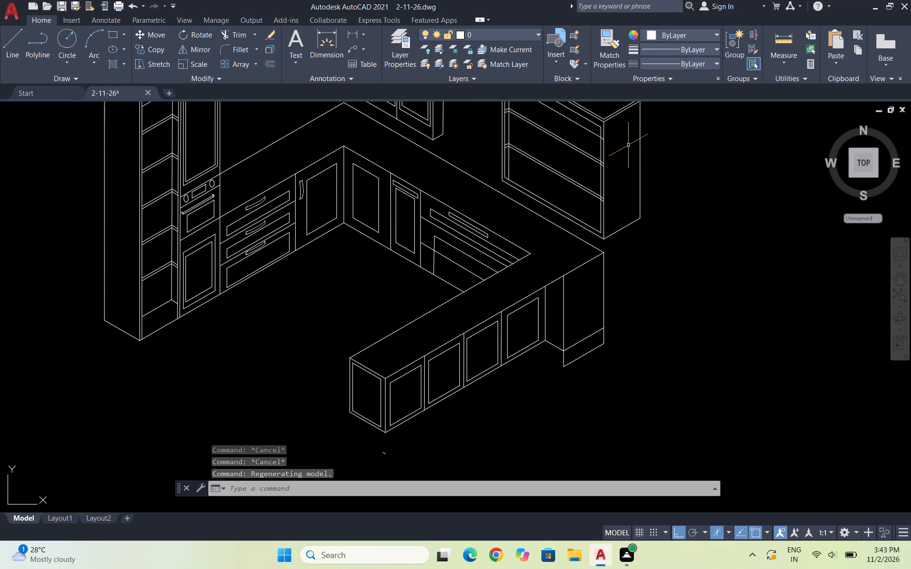
scroll(529, 334, "up", 1)
scroll(574, 367, "up", 1)
left_click_drag(575, 371, 570, 369)
left_click(563, 338)
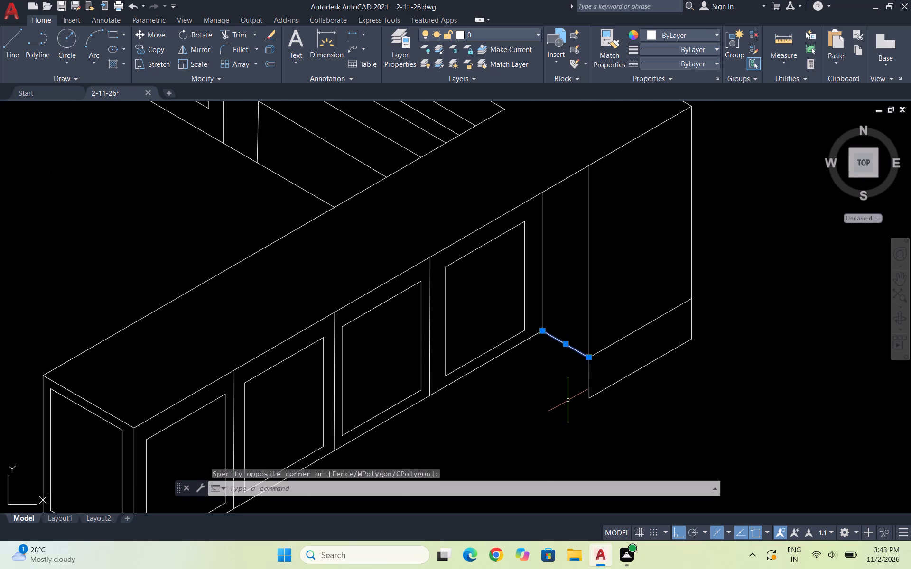
type("co")
key("Return")
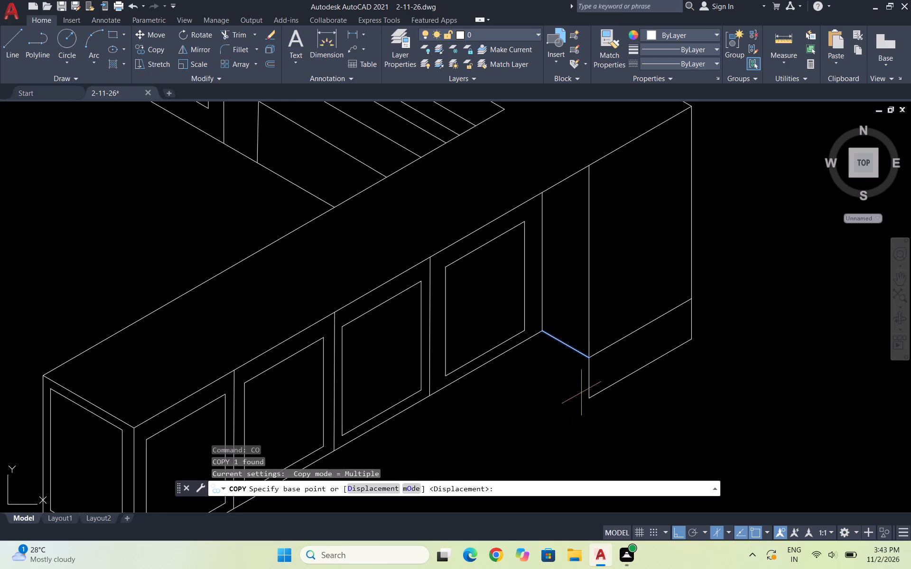
left_click(589, 358)
left_click(587, 399)
key("Escape")
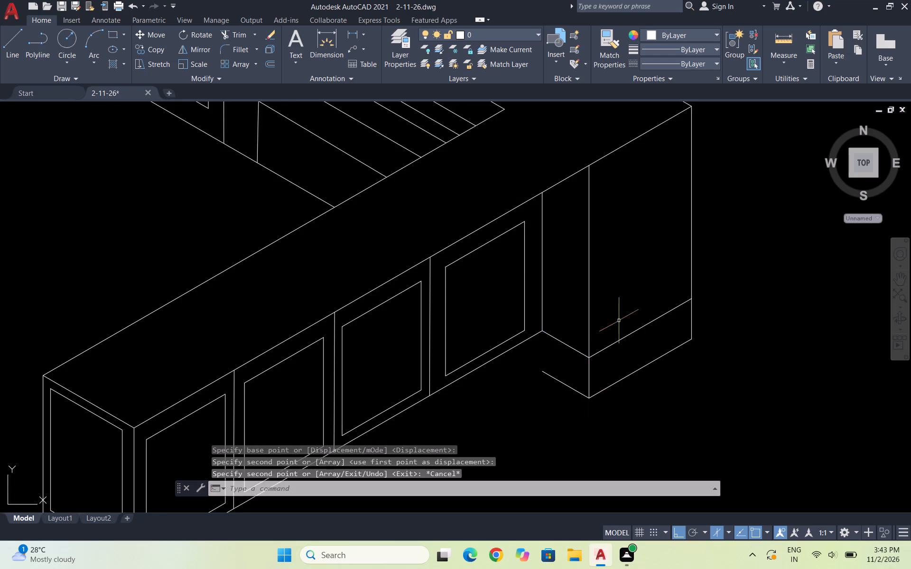
Extend the vertical edge beside the last peninsula door down to the copied return line, closing the block's base.
scroll(625, 303, "down", 2)
scroll(568, 344, "up", 1)
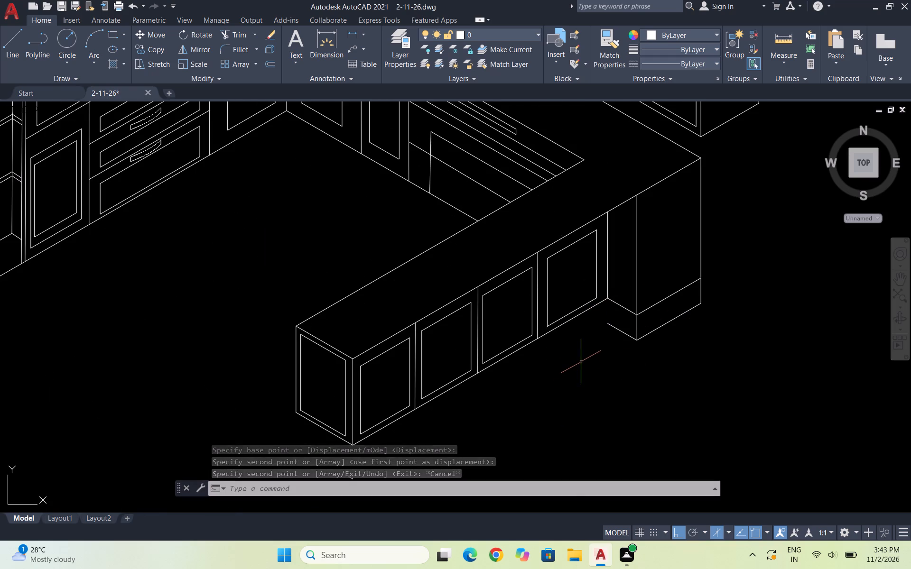
key("Escape")
type("ex")
key("Return")
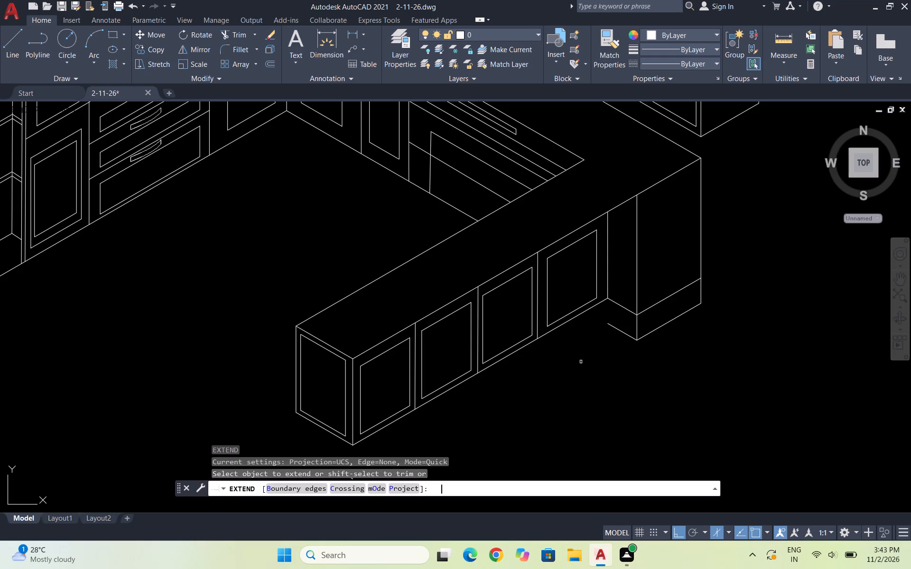
left_click(608, 287)
key("Escape")
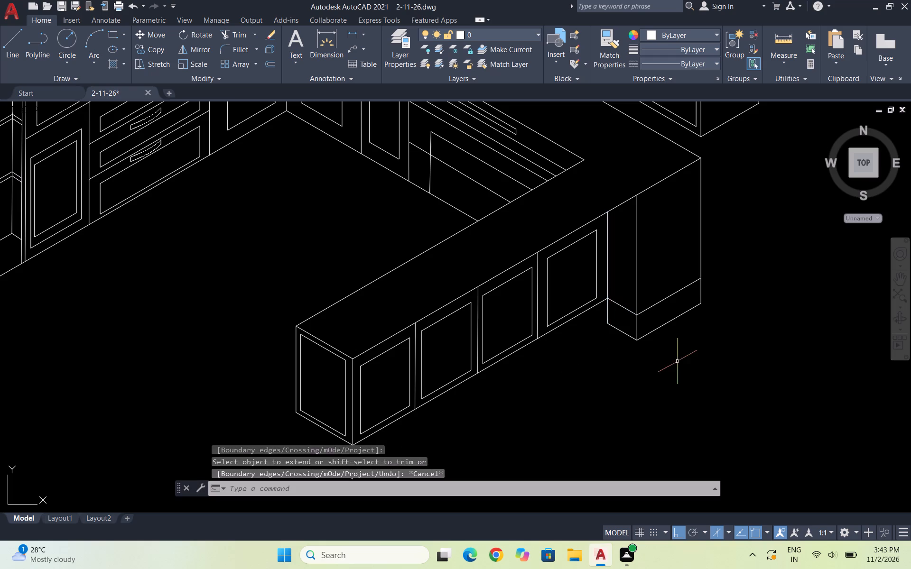
key("Escape")
key("Escape")
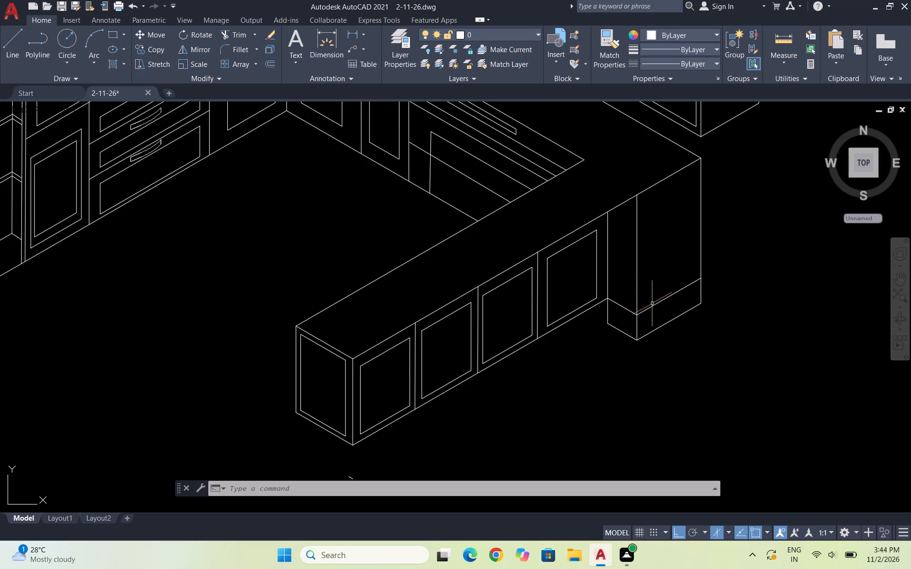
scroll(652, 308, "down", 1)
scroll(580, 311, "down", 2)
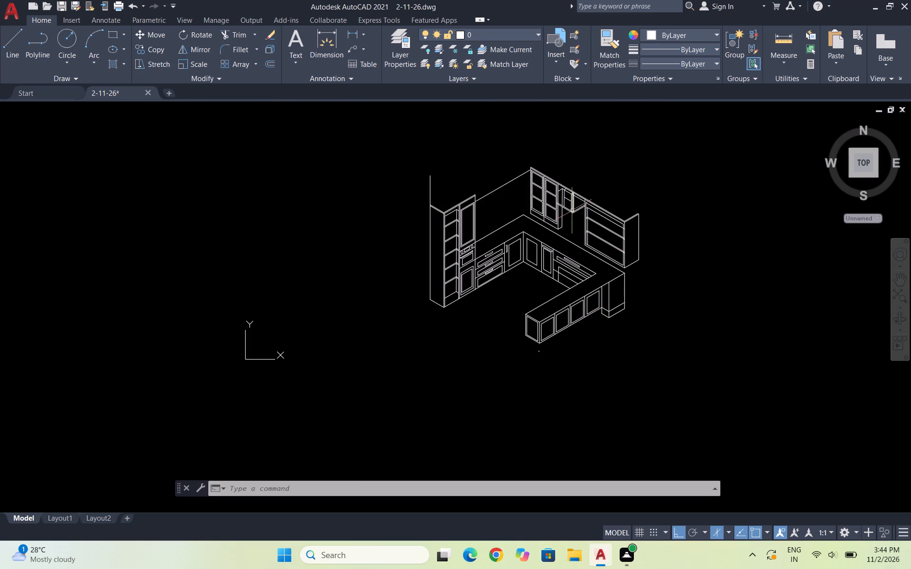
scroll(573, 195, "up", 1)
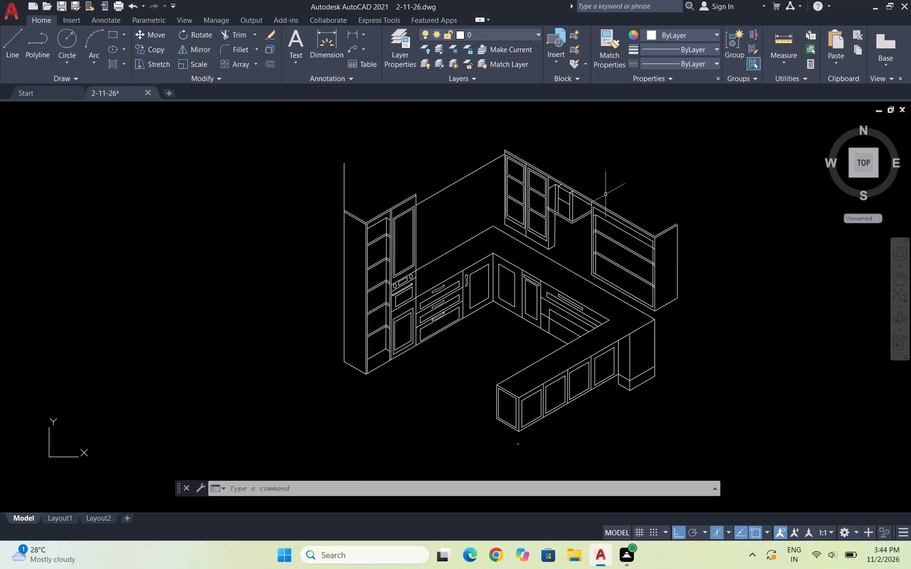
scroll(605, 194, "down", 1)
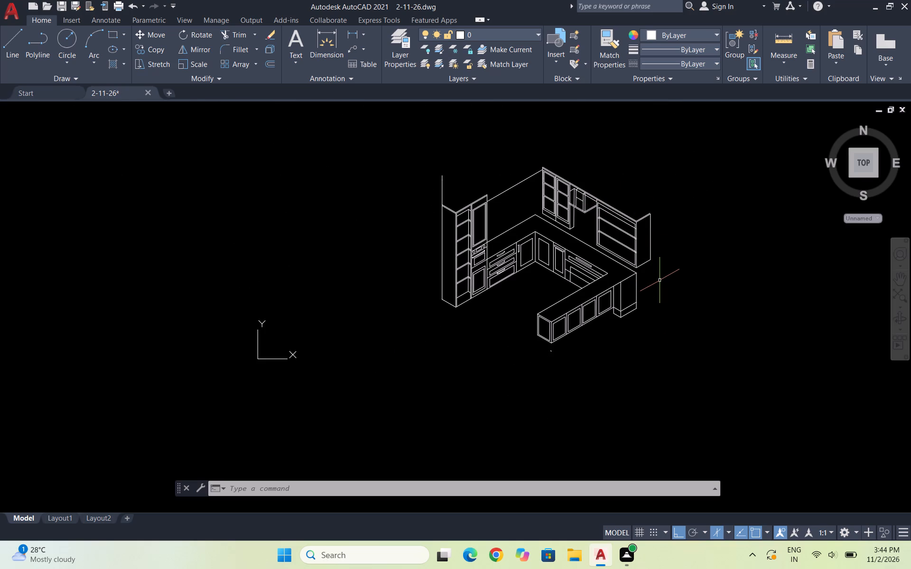
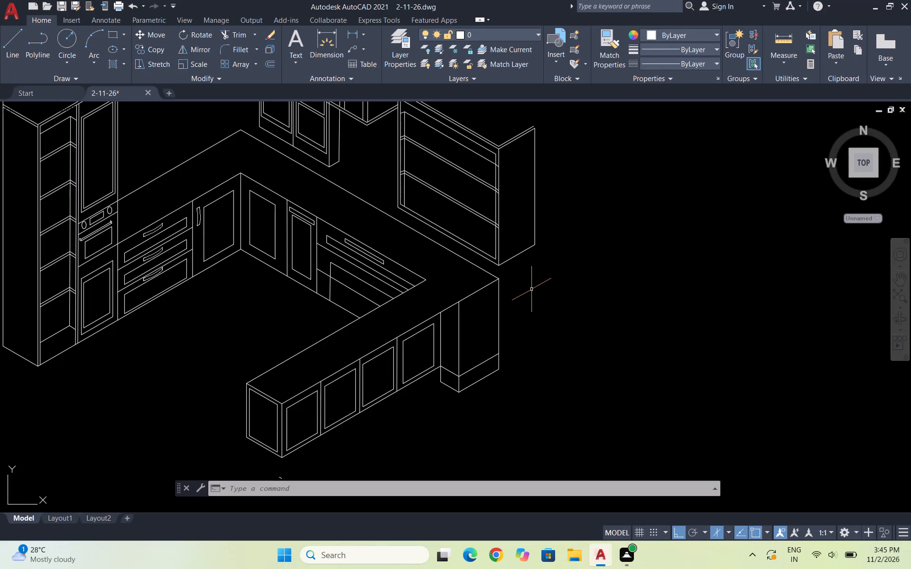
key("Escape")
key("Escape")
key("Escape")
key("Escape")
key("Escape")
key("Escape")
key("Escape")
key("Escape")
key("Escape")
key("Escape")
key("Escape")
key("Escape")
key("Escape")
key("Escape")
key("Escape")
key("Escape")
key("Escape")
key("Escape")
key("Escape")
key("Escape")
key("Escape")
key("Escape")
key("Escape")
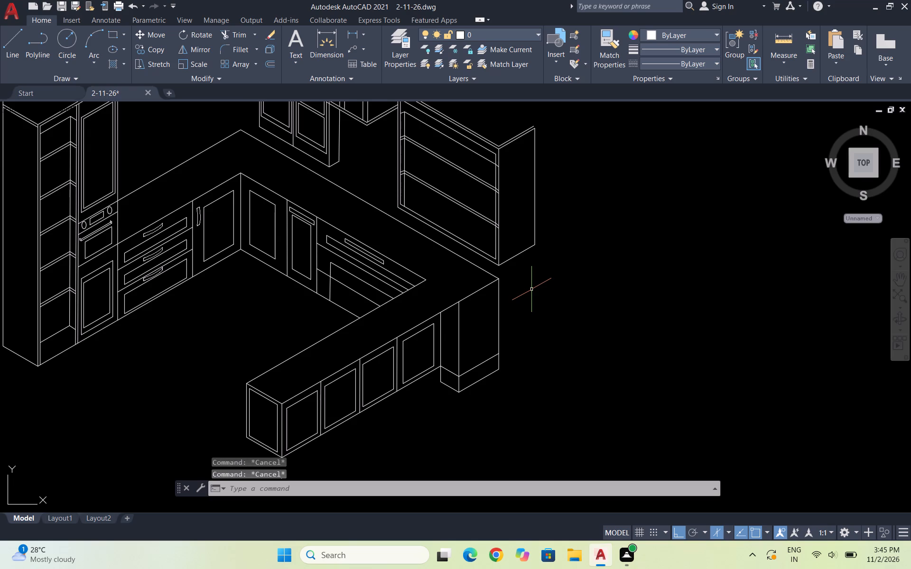
Examine the open-shelf wall unit's top edges and corner, and the kitchen as a whole, for remaining details.
scroll(529, 282, "down", 2)
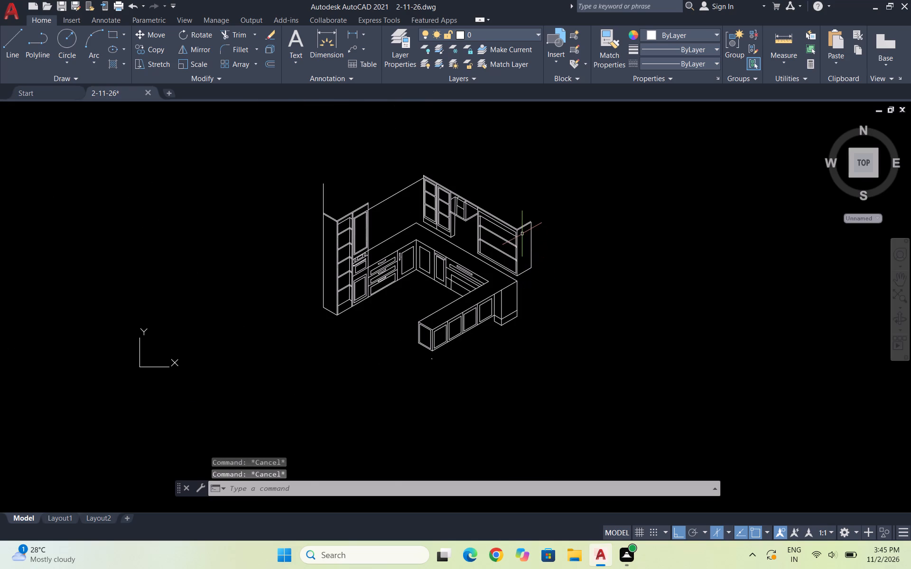
scroll(521, 230, "up", 3)
key("Escape")
scroll(534, 184, "up", 2)
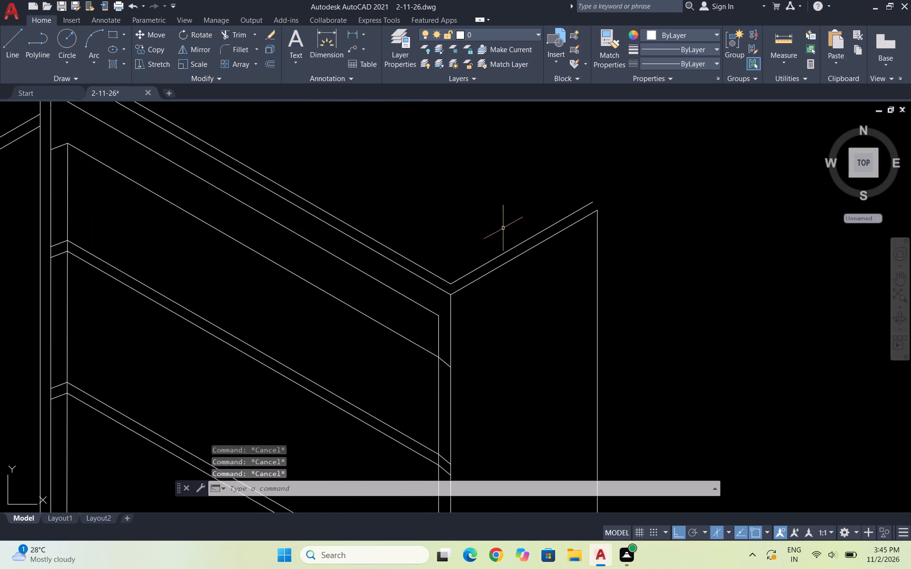
scroll(474, 257, "down", 1)
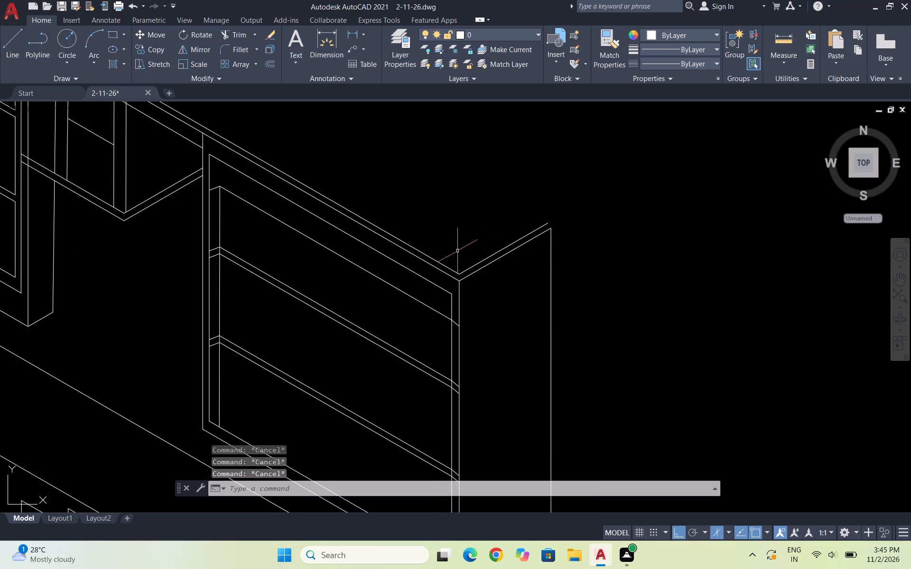
scroll(456, 255, "up", 3)
scroll(438, 292, "up", 2)
left_click(471, 369)
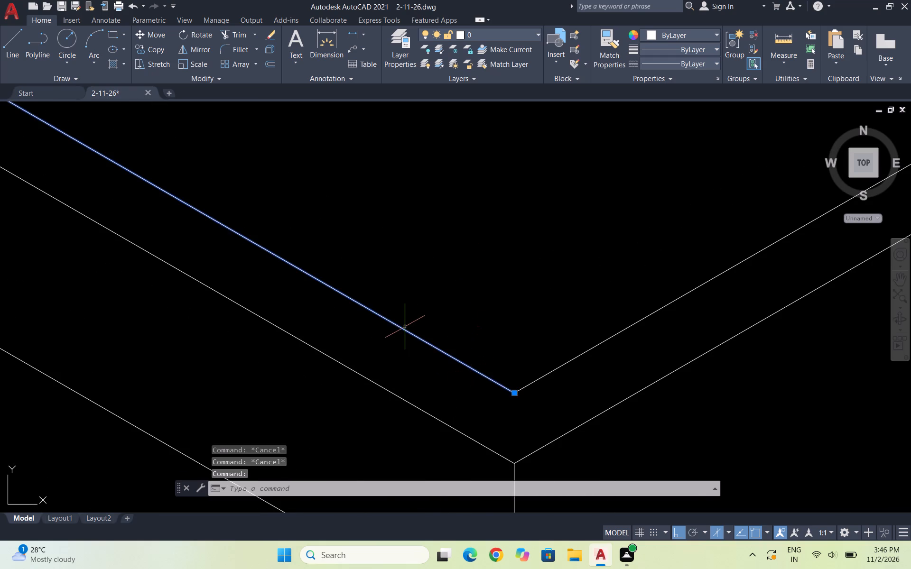
scroll(421, 317, "down", 2)
scroll(506, 408, "down", 3)
scroll(547, 423, "down", 1)
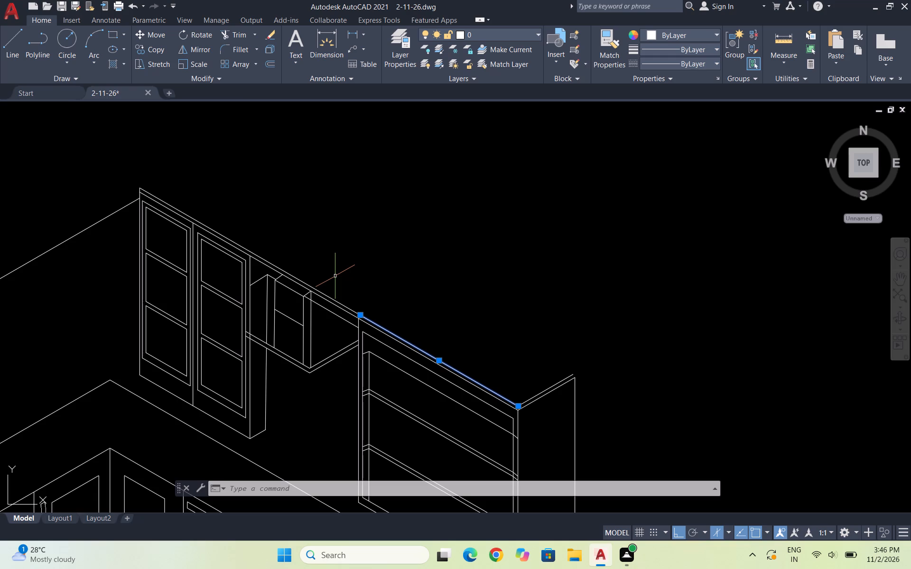
key("Escape")
key("Escape")
scroll(333, 273, "down", 3)
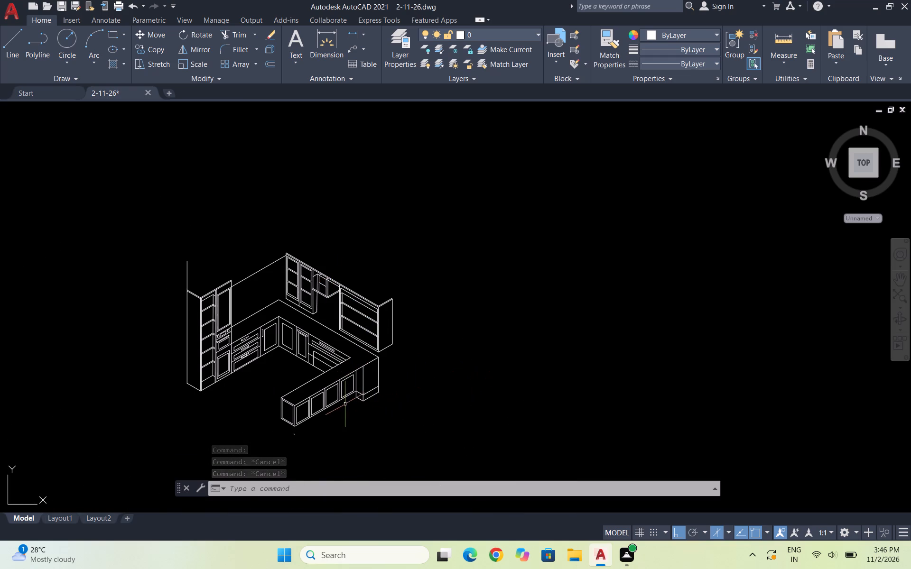
scroll(437, 354, "down", 1)
scroll(348, 344, "up", 2)
scroll(423, 324, "up", 1)
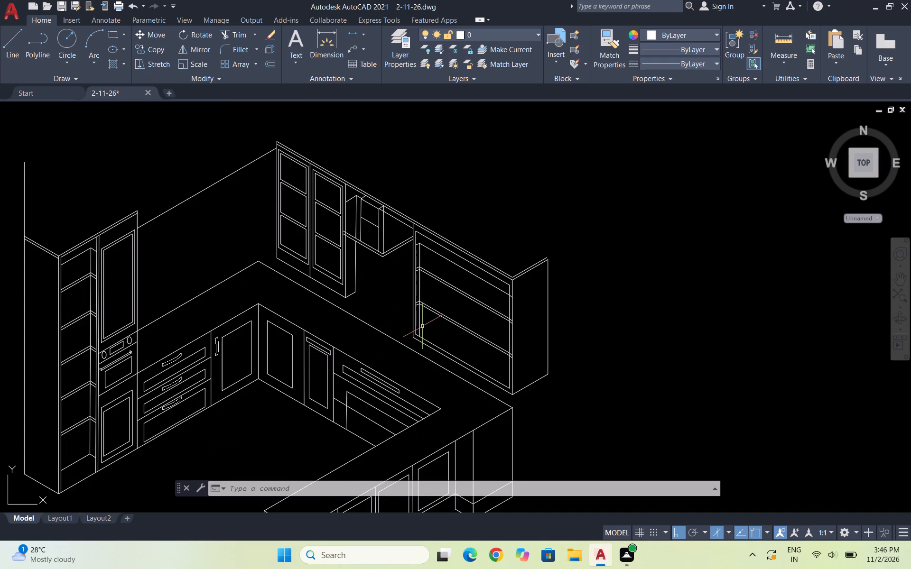
scroll(415, 333, "up", 1)
scroll(374, 358, "up", 1)
key("Escape")
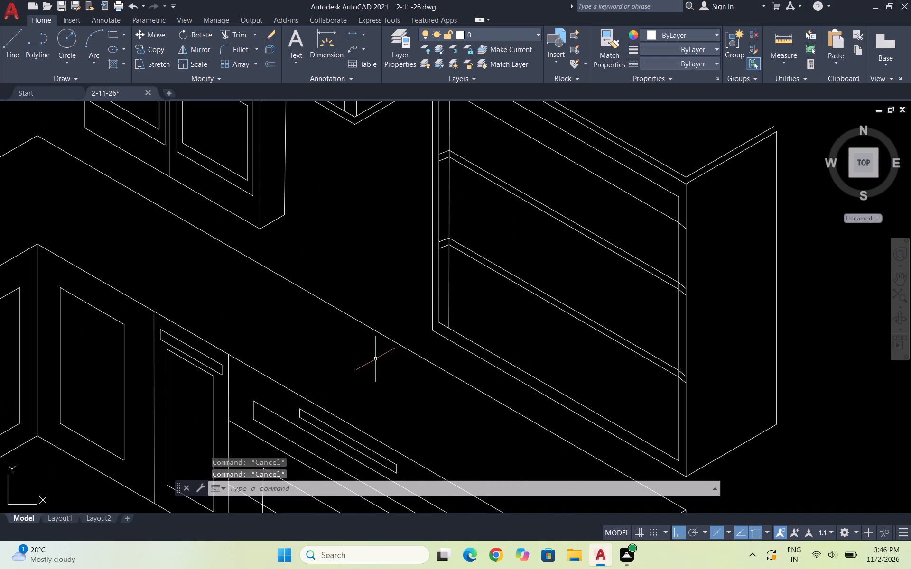
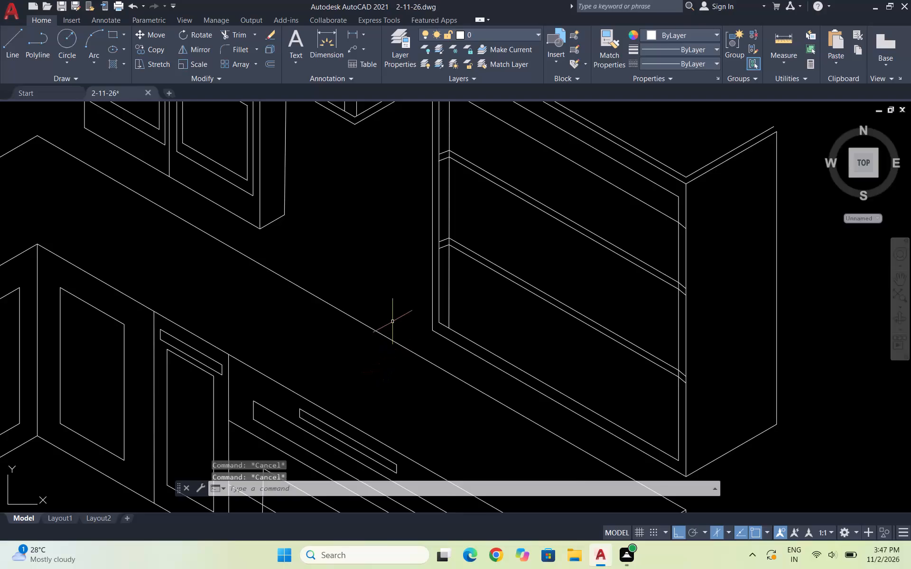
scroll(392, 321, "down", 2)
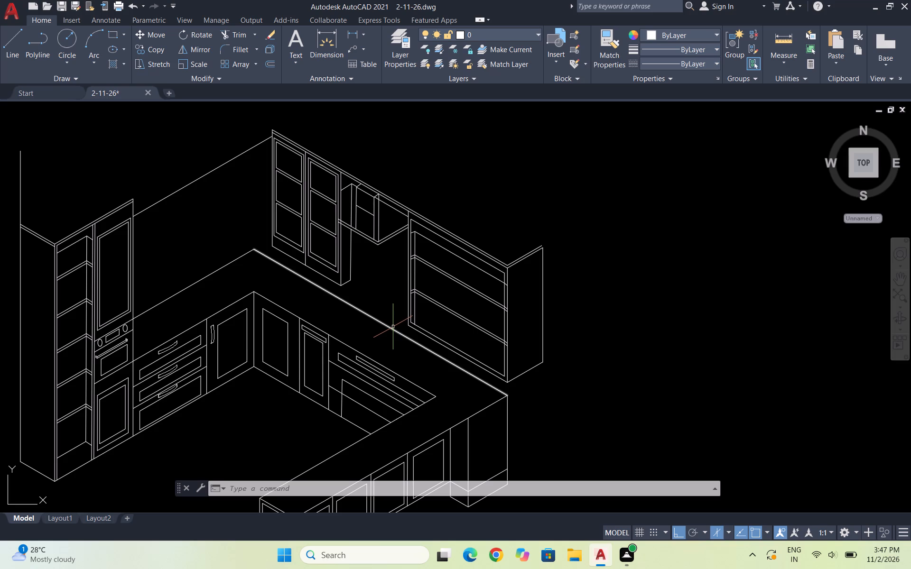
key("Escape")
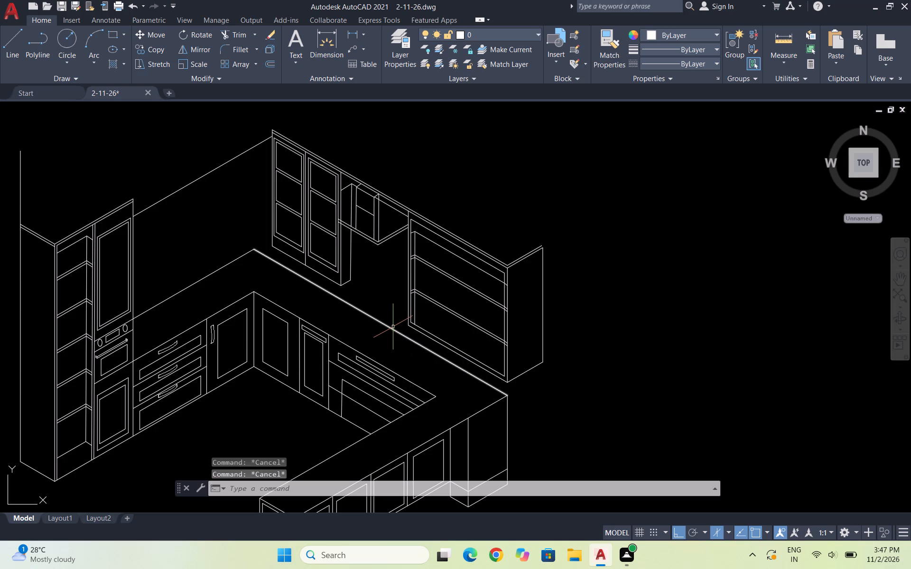
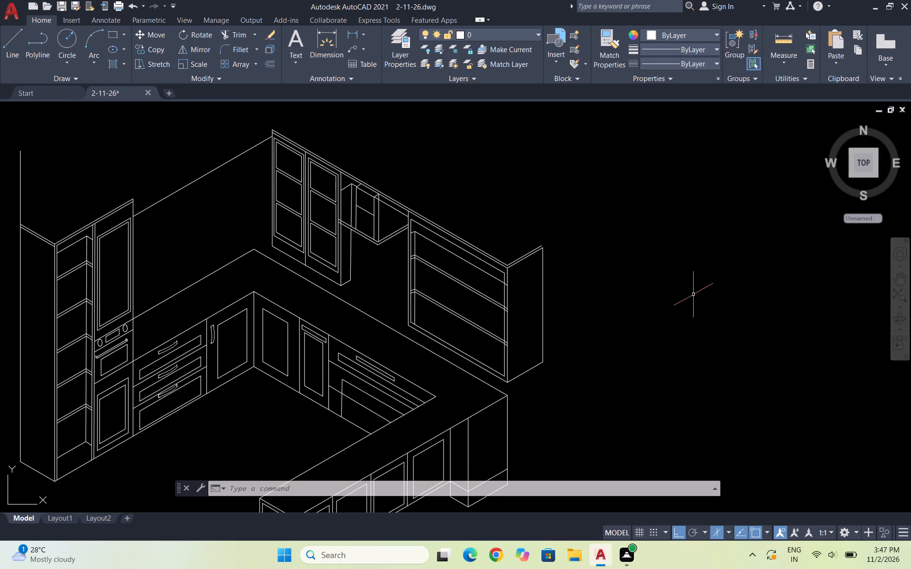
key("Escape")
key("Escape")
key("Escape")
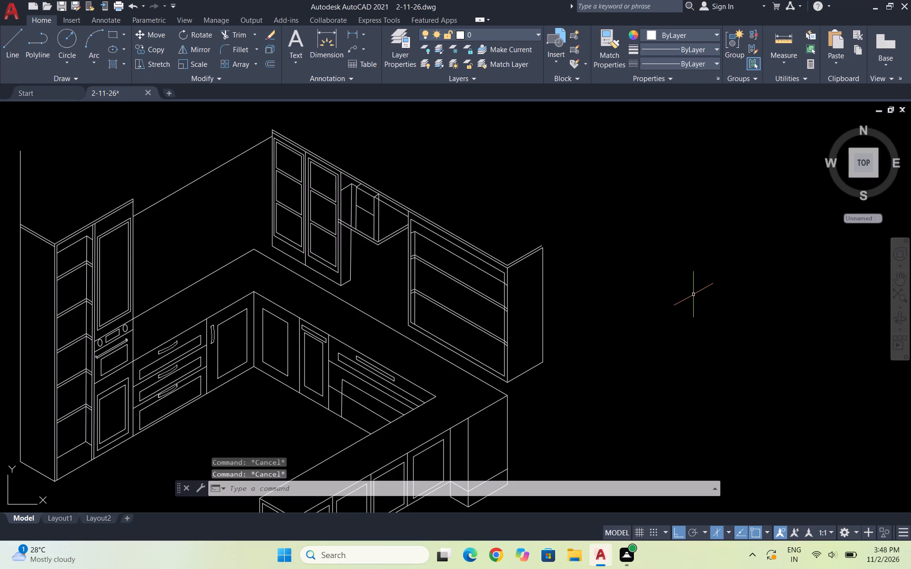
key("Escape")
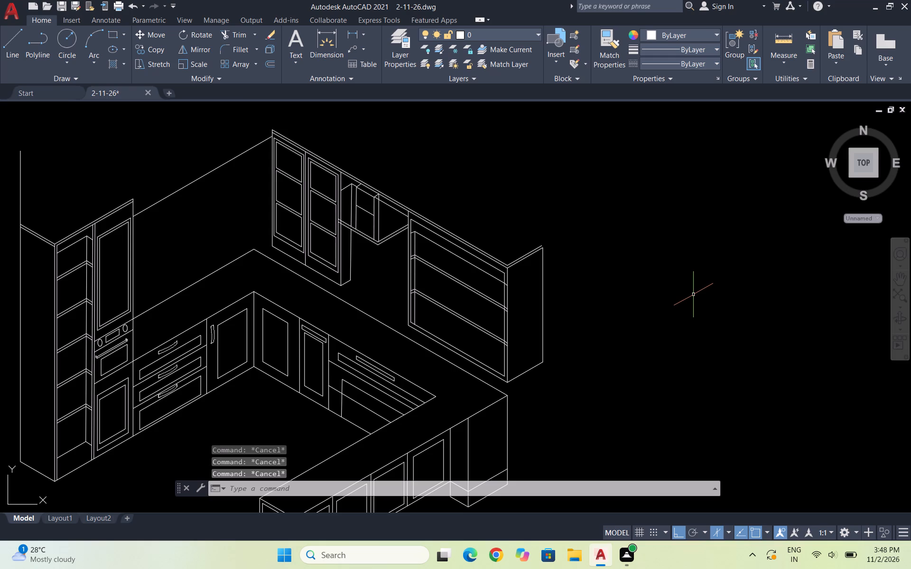
Draw a line near the bottom edge of the open-shelf wall unit, above the countertop.
key("l")
key("Return")
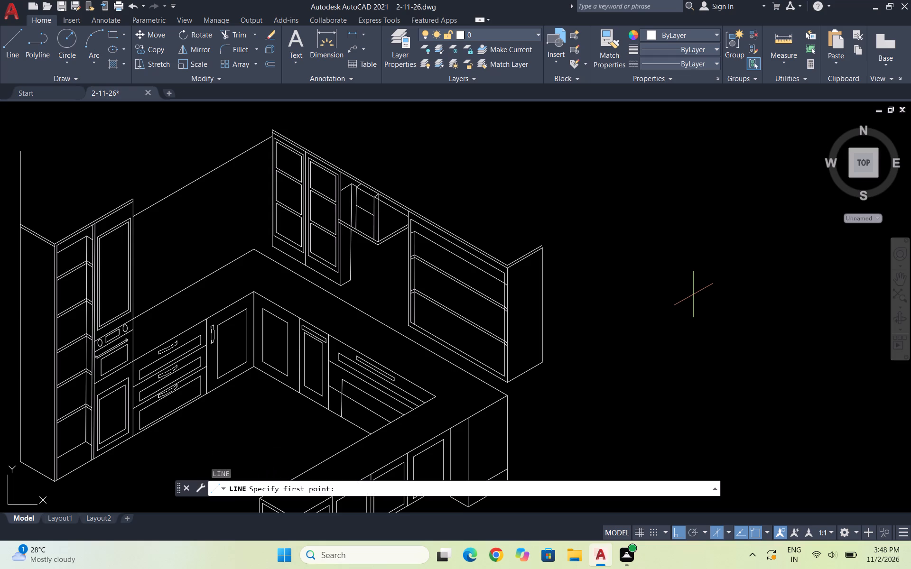
scroll(590, 308, "up", 1)
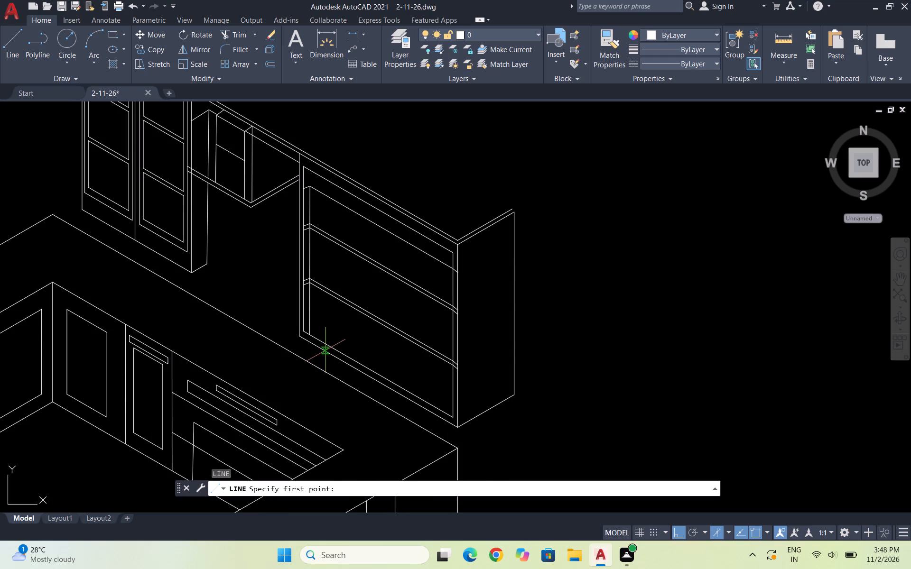
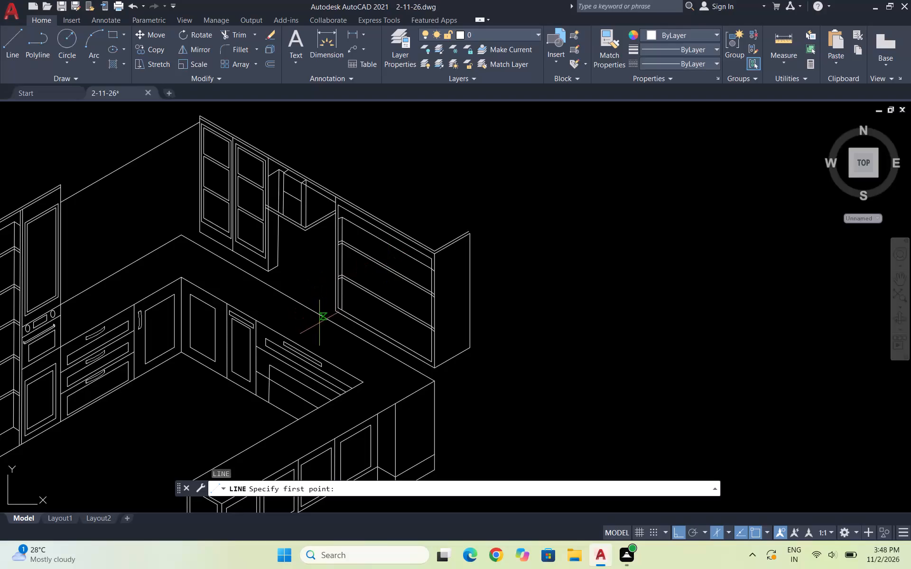
Draw a line about 30 units long at 30° across the countertop, in front of the open-shelf wall unit.
scroll(302, 348, "up", 4)
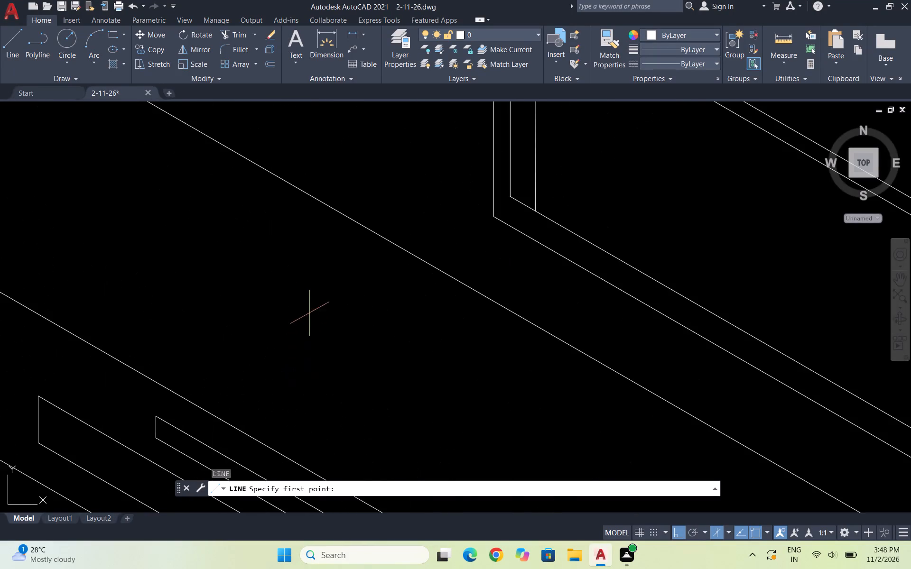
scroll(330, 314, "down", 2)
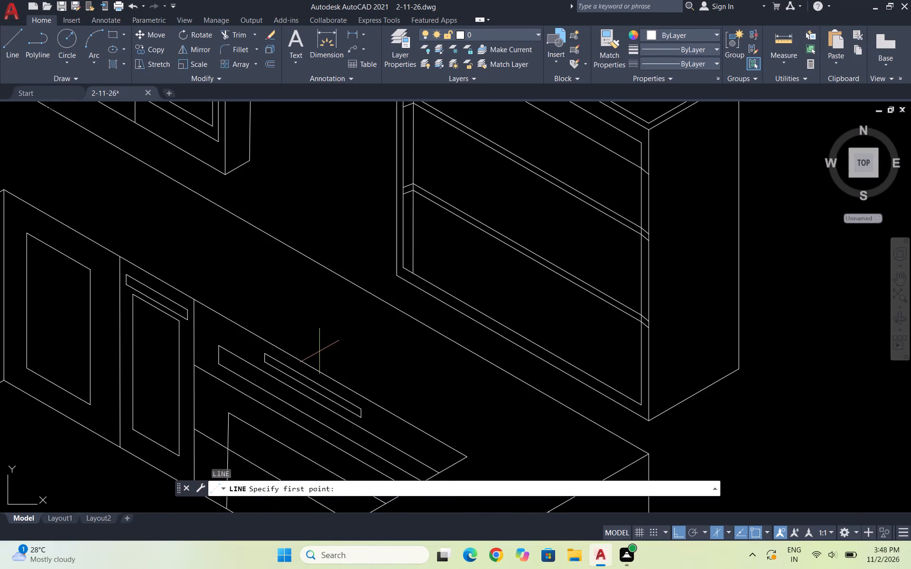
scroll(319, 351, "up", 1)
left_click(300, 358)
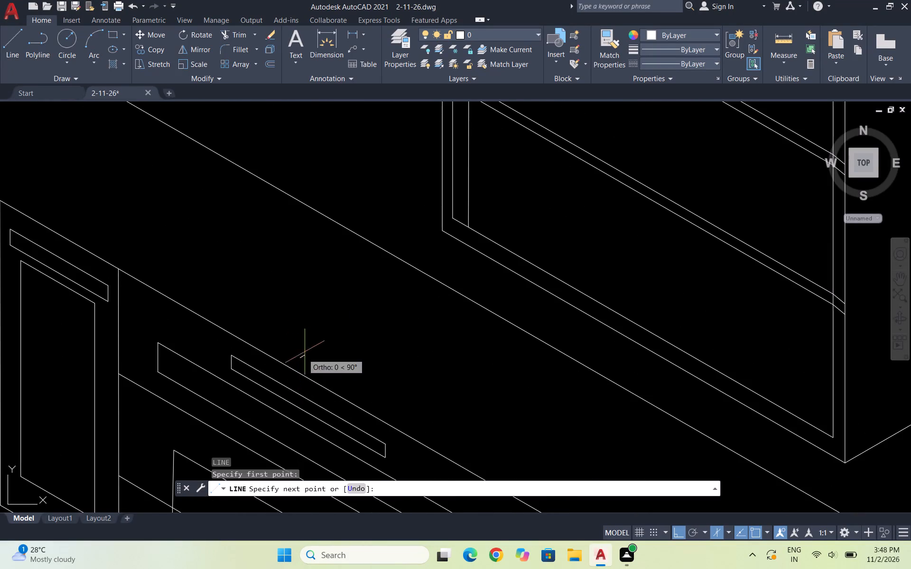
left_click(420, 283)
key("Escape")
Copy the short countertop line about 51 units along the 150° isometric direction, using the left isoplane.
left_click(421, 338)
left_click(353, 293)
type("co")
key("Return")
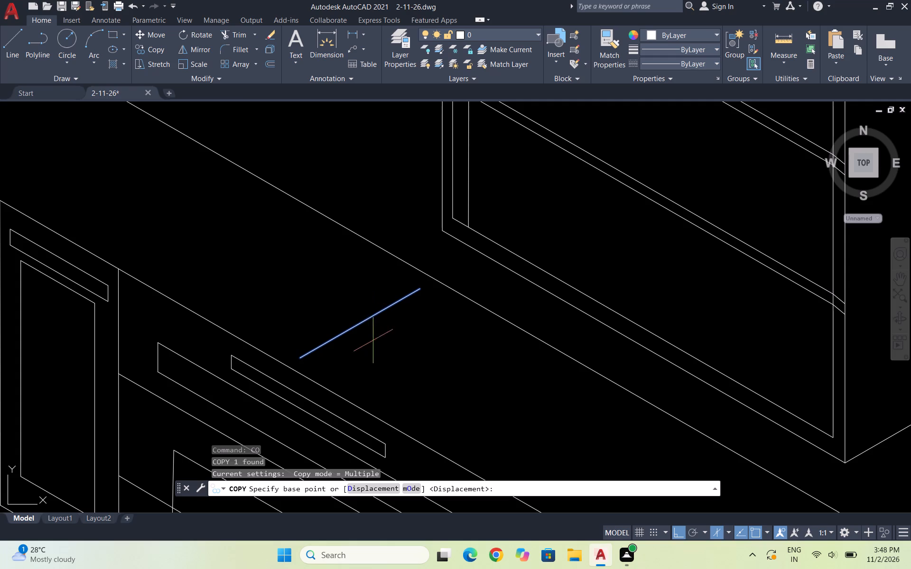
left_click(297, 359)
scroll(309, 344, "down", 1)
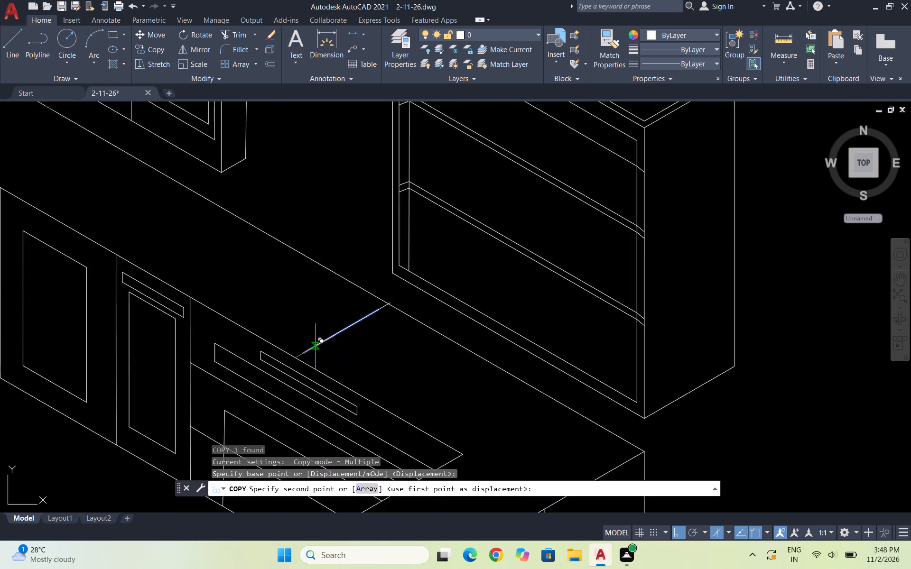
scroll(315, 347, "down", 1)
scroll(268, 316, "up", 2)
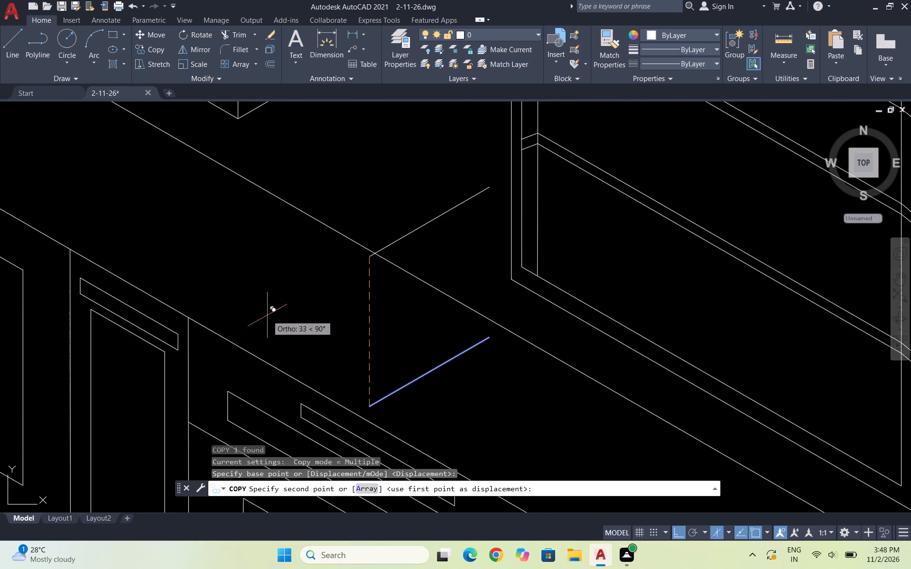
key("F5")
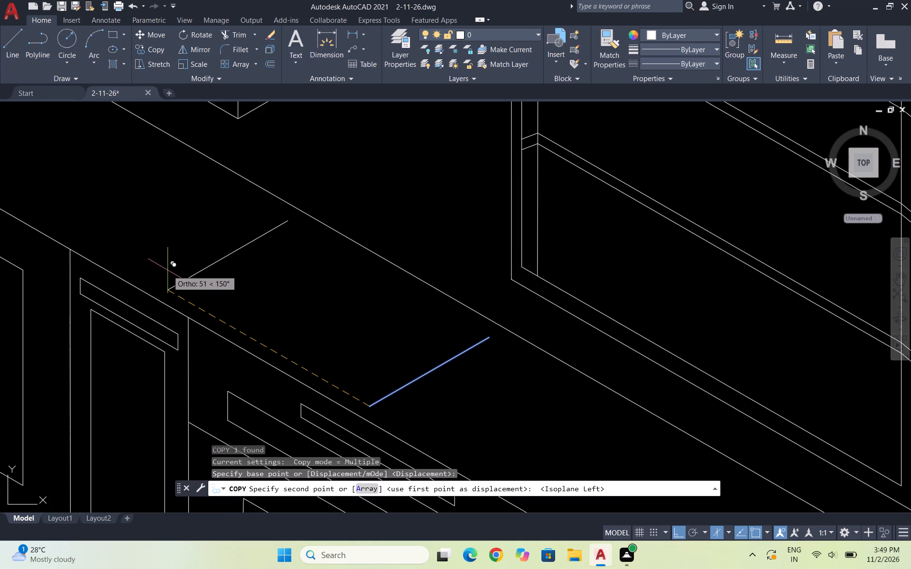
left_click(167, 270)
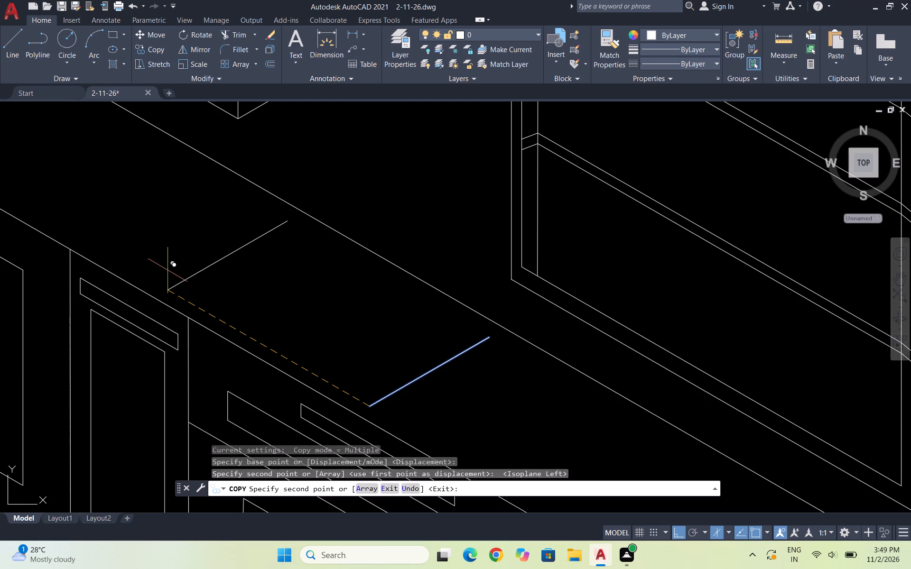
key("Escape")
key("Escape")
key("Escape")
Draw a line joining the rear ends of the two parallel countertop lines.
key("l")
key("Return")
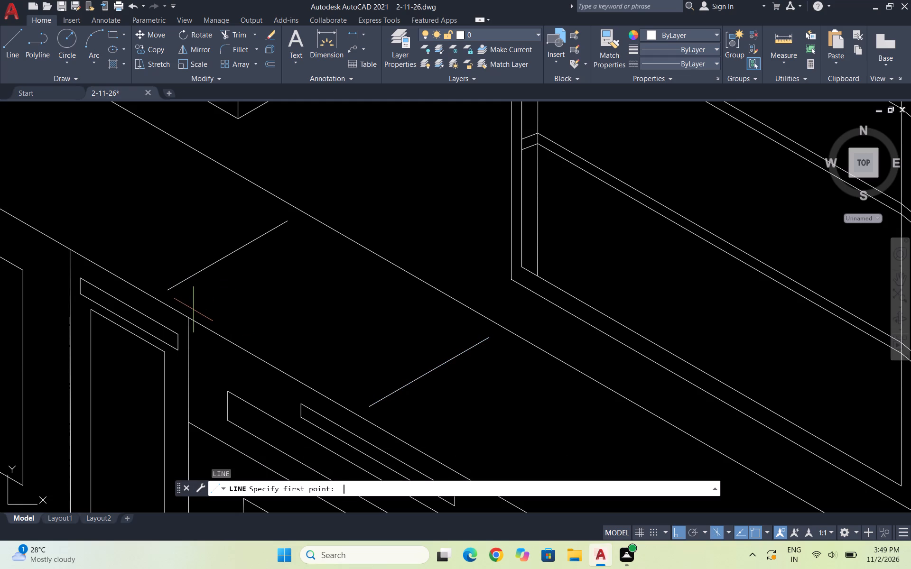
left_click(286, 222)
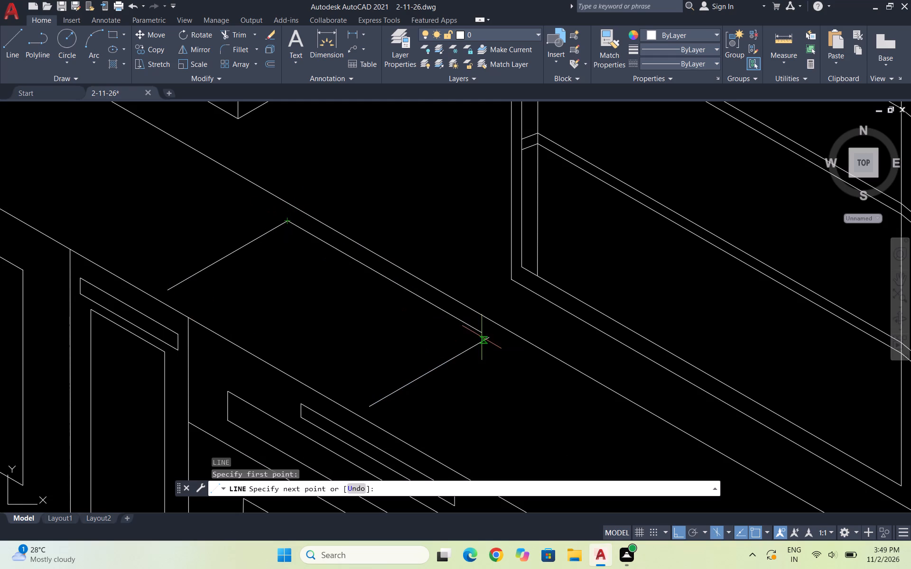
left_click(489, 335)
key("Escape")
Copy the rear connecting line of the countertop outline, using its corner with the copied short line as base point.
scroll(474, 303, "up", 2)
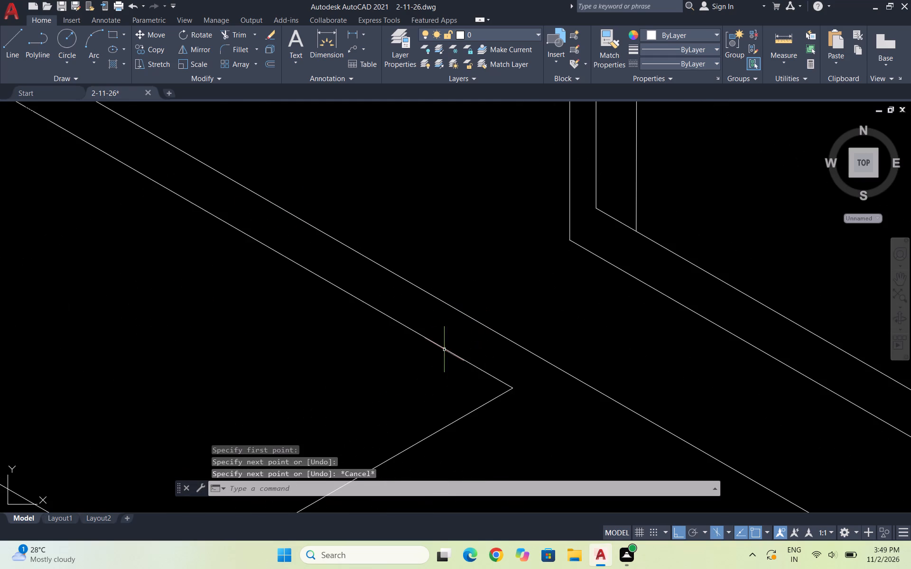
left_click(444, 350)
type("co")
key("Return")
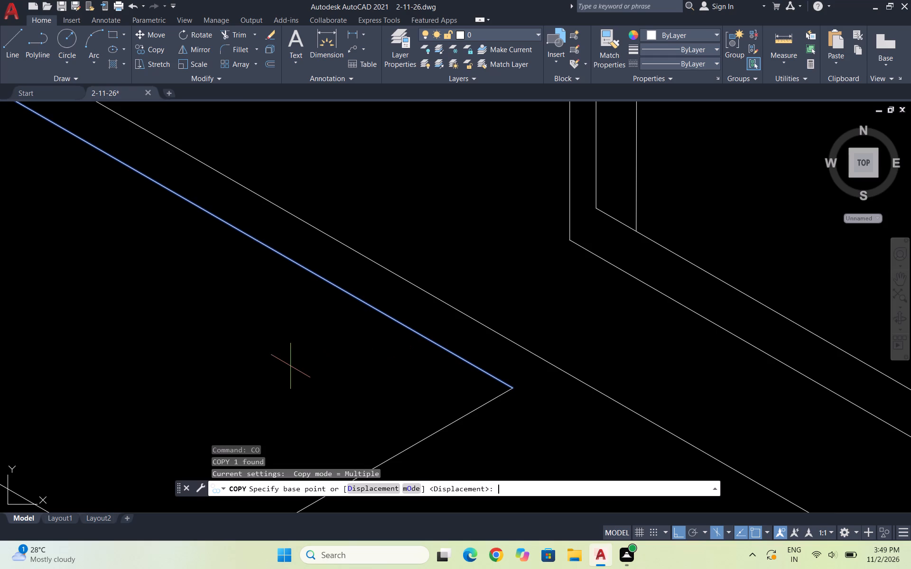
scroll(343, 321, "down", 3)
scroll(320, 240, "up", 3)
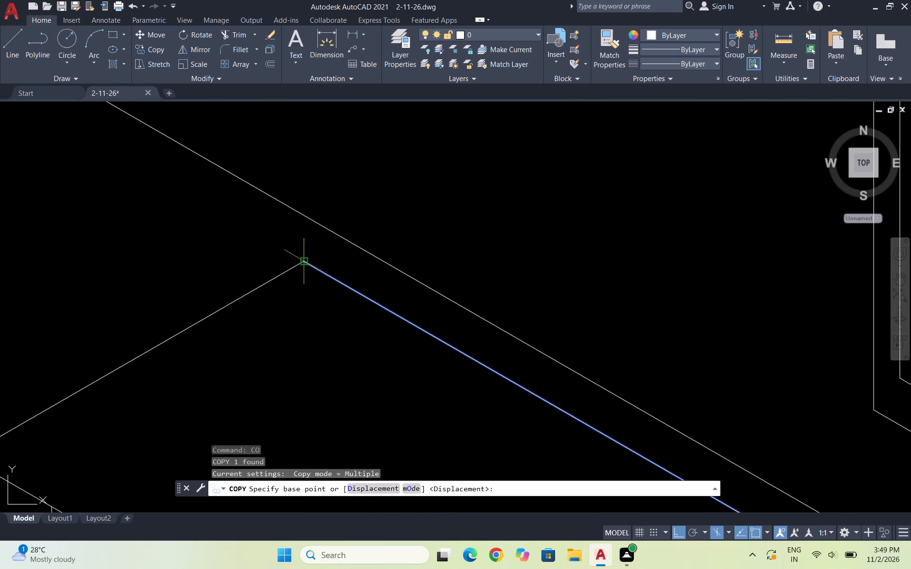
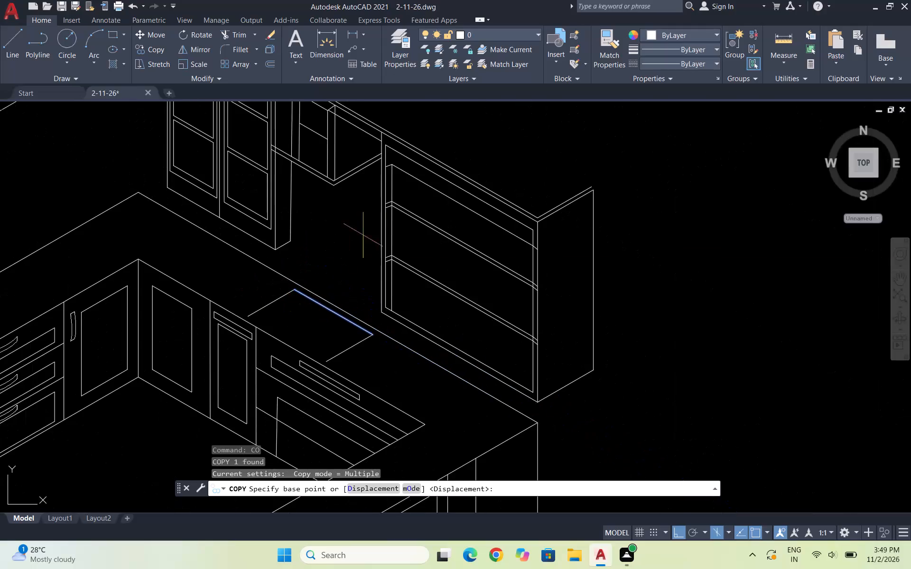
Copy the countertop outline's rear line from its upper corner to the front end of the short side line, closing the four-sided outline.
key("Escape")
scroll(332, 320, "up", 3)
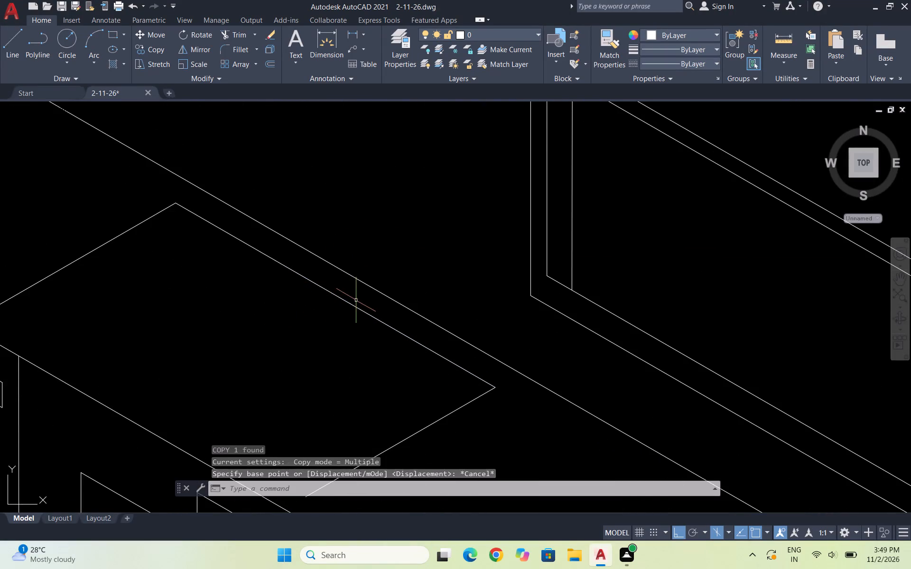
left_click_drag(356, 300, 351, 306)
left_click(317, 326)
type("co")
key("Return")
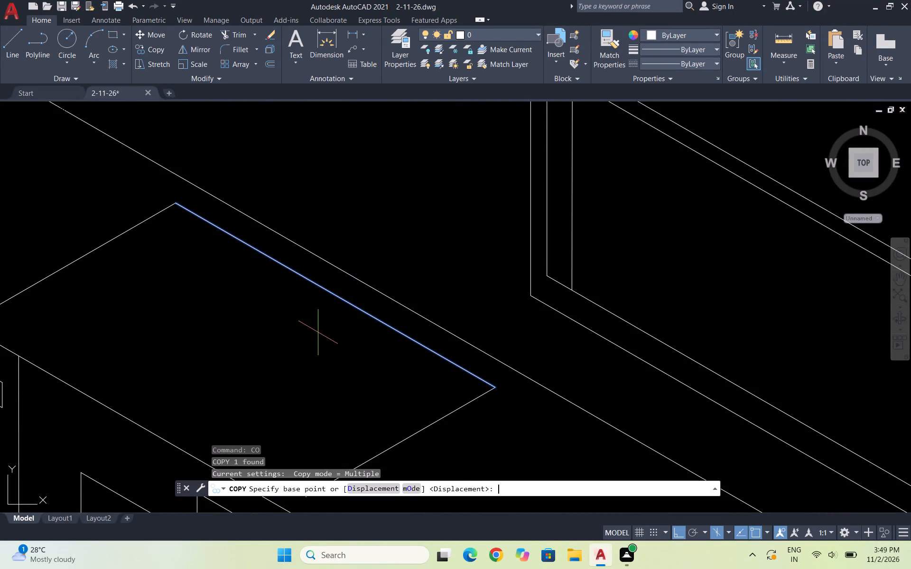
scroll(379, 252, "down", 2)
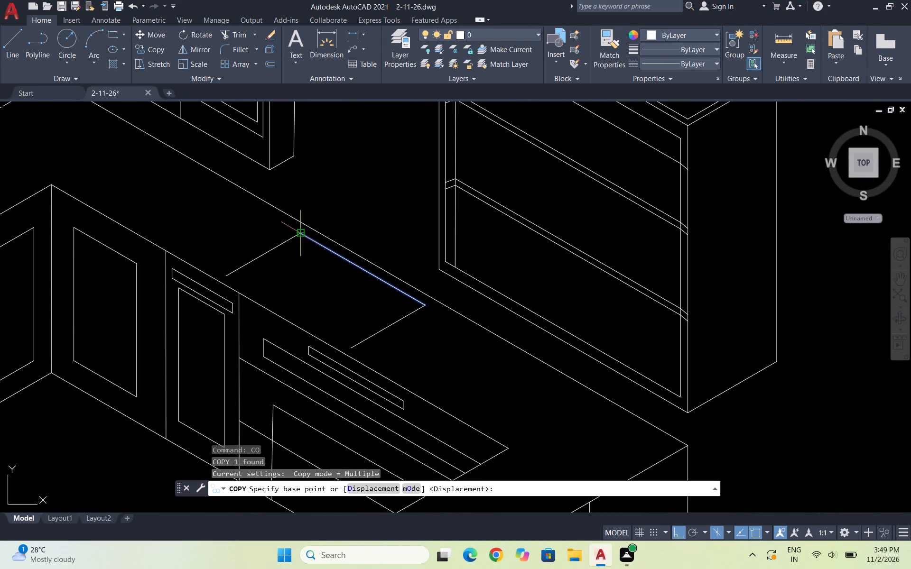
left_click(303, 233)
scroll(239, 284, "up", 2)
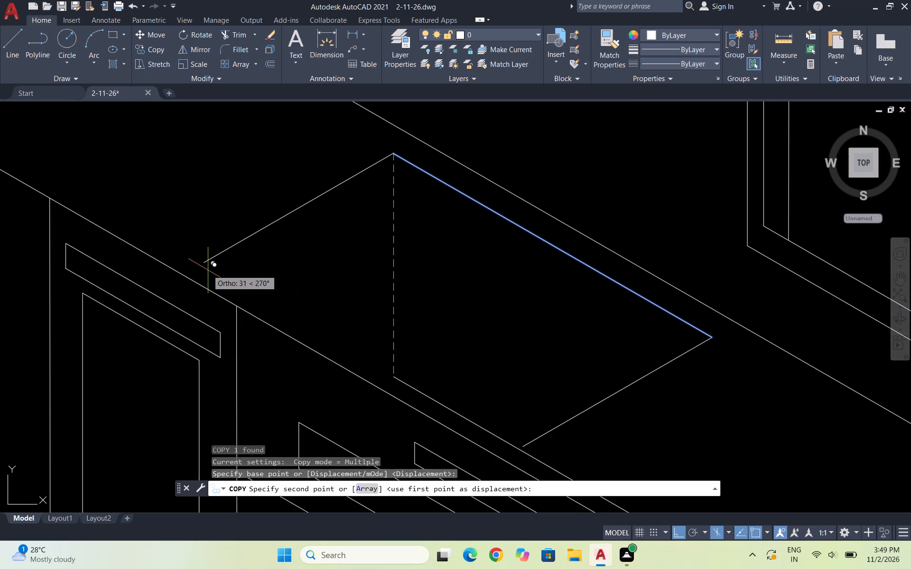
left_click(203, 265)
key("Escape")
key("Escape")
key("Escape")
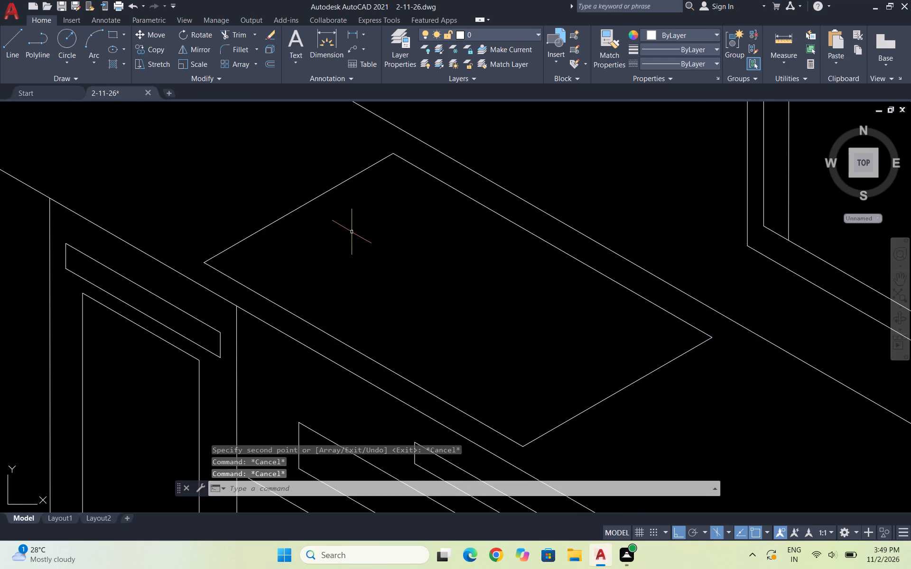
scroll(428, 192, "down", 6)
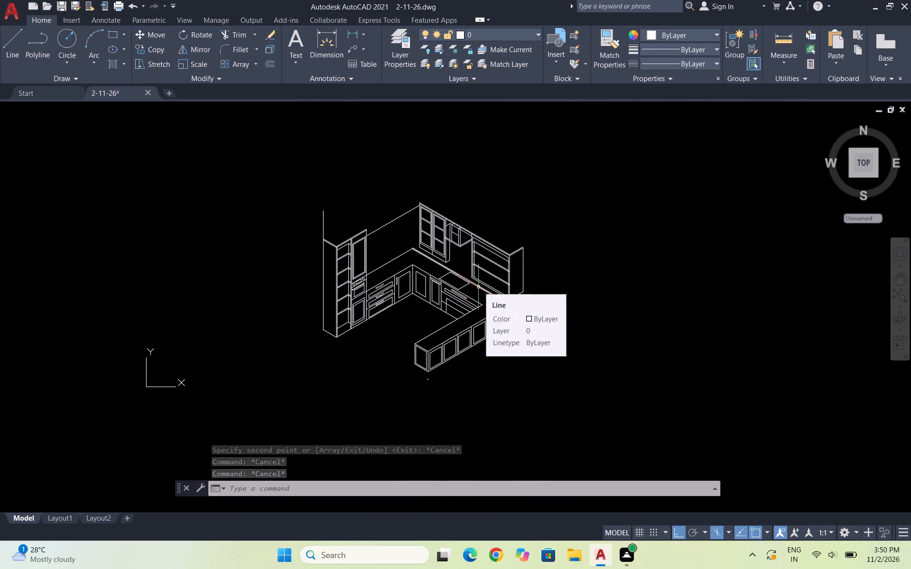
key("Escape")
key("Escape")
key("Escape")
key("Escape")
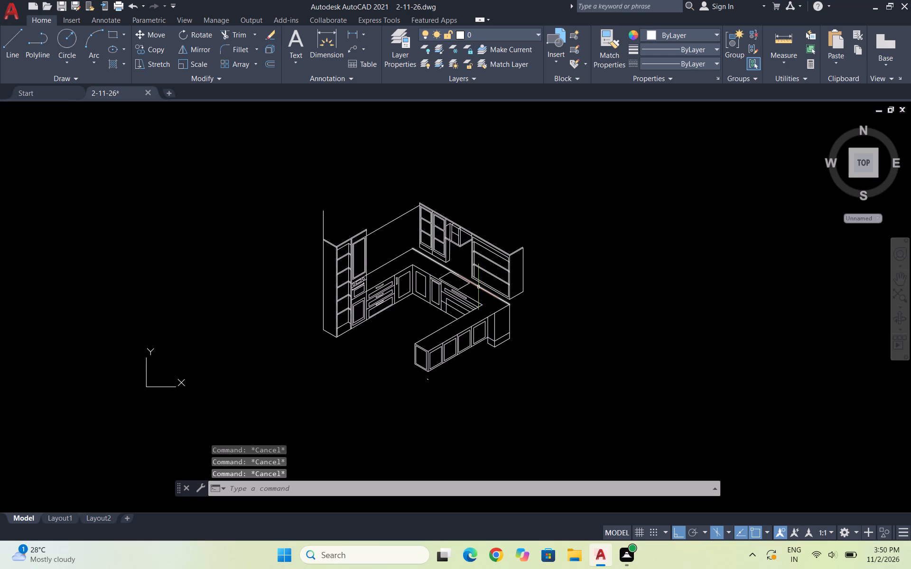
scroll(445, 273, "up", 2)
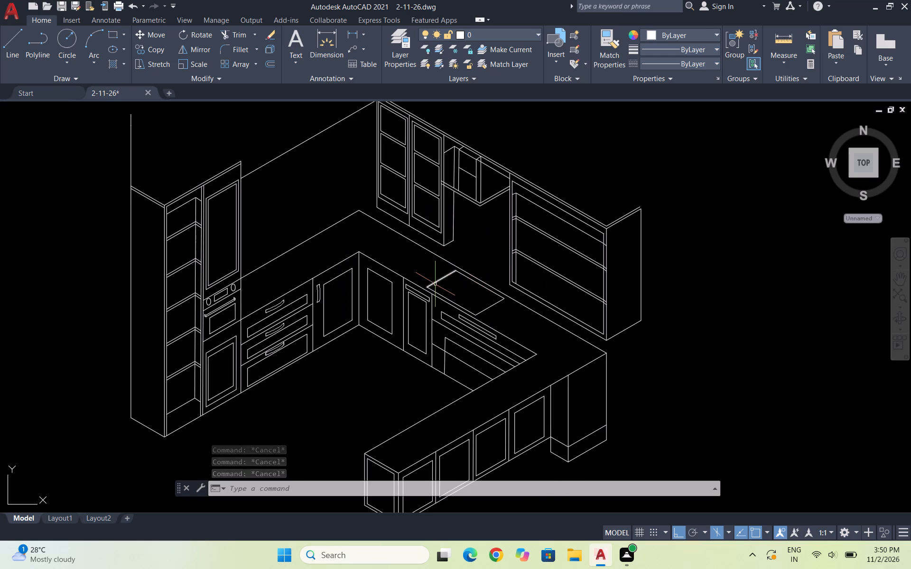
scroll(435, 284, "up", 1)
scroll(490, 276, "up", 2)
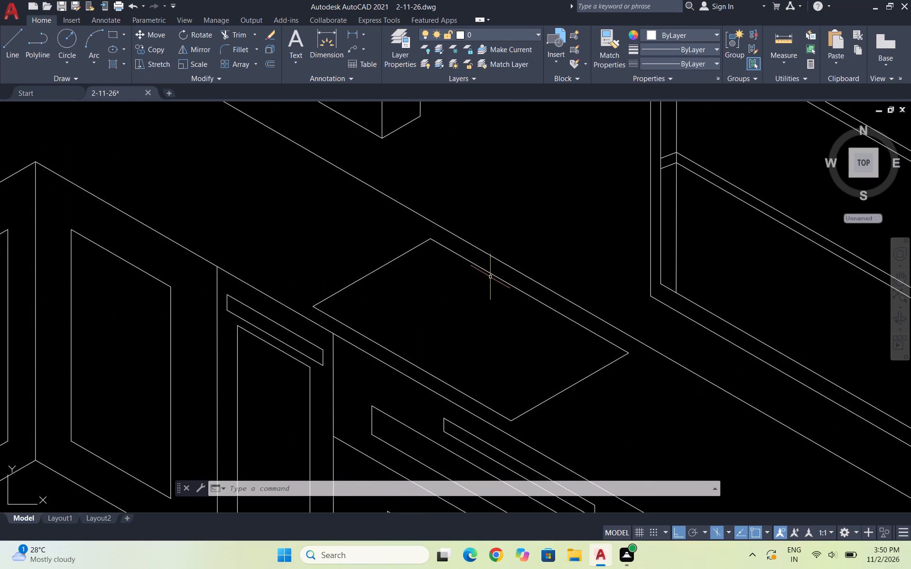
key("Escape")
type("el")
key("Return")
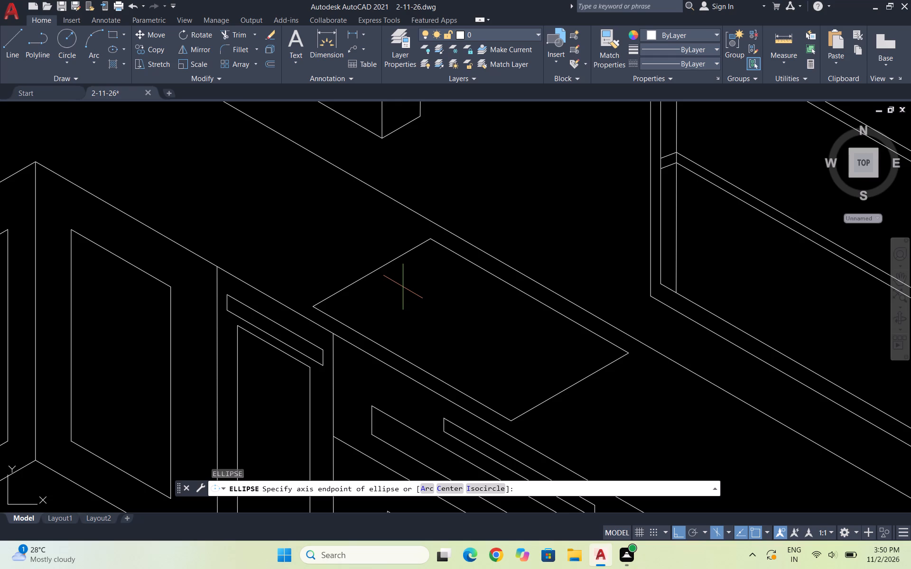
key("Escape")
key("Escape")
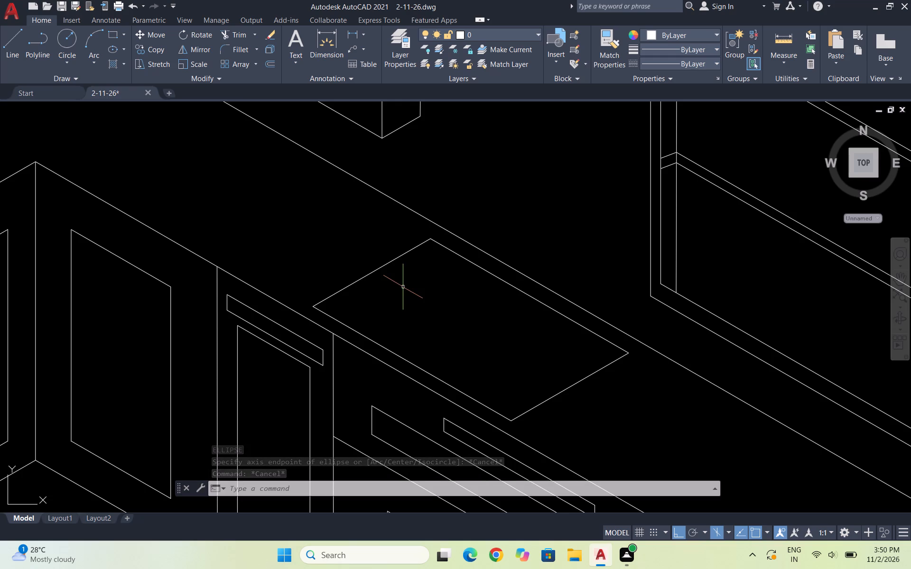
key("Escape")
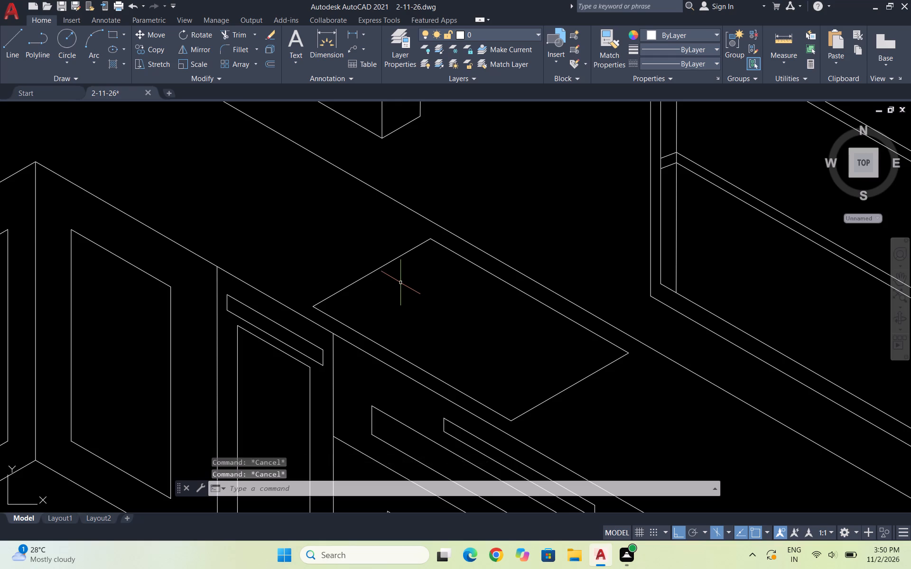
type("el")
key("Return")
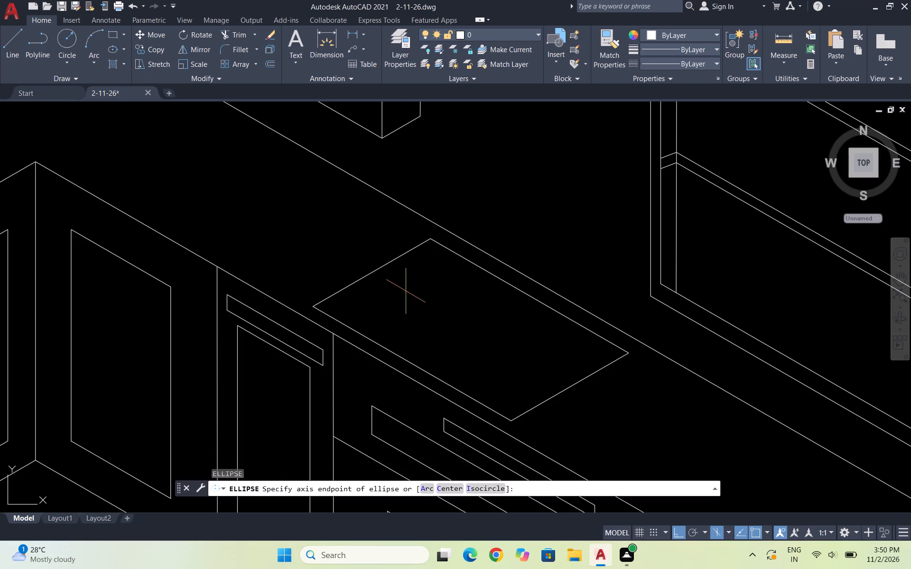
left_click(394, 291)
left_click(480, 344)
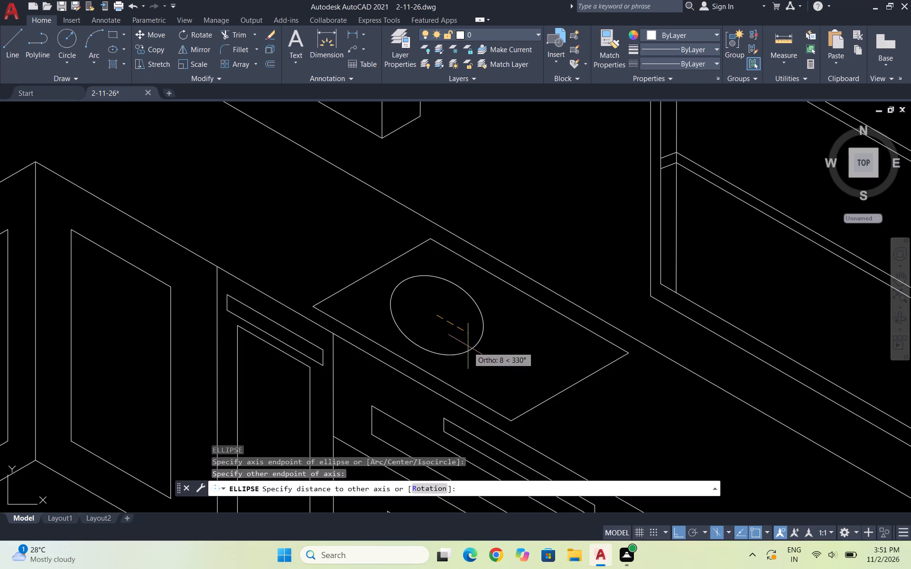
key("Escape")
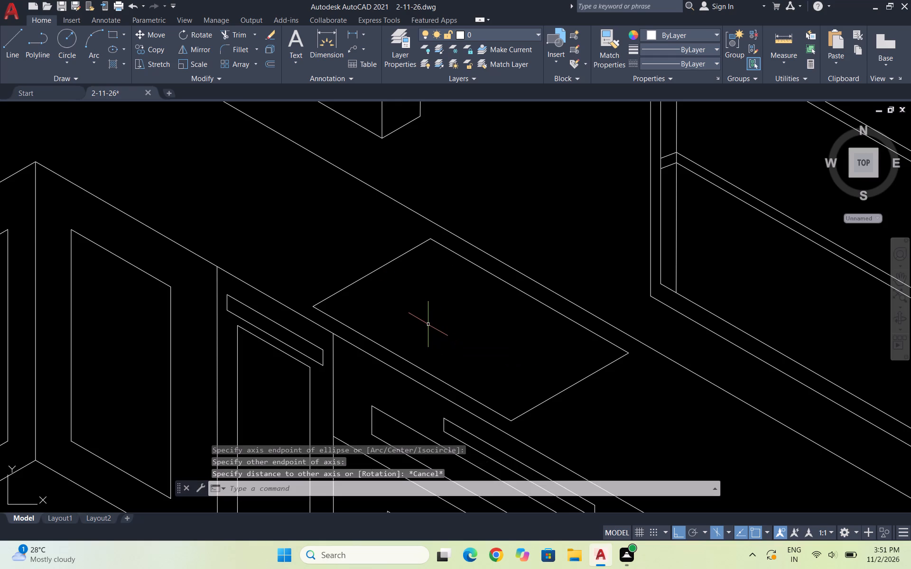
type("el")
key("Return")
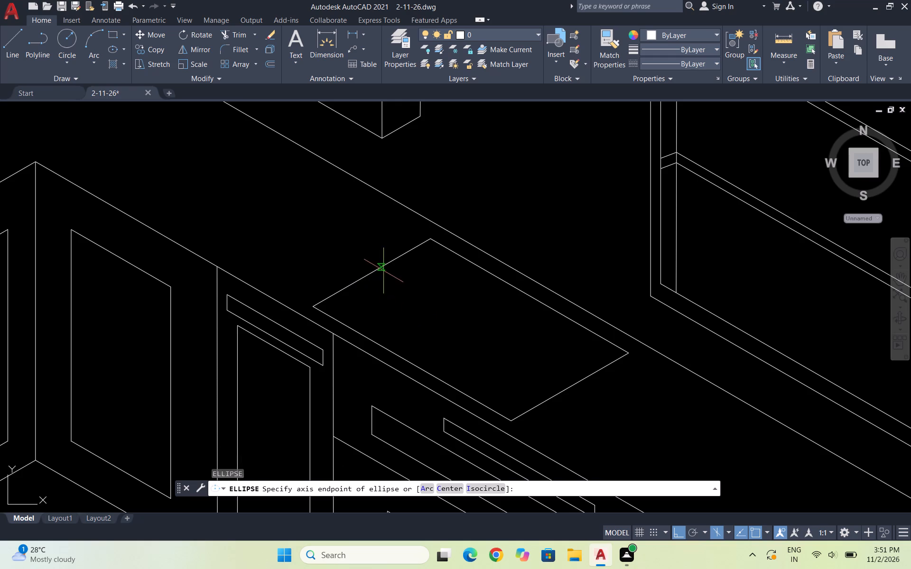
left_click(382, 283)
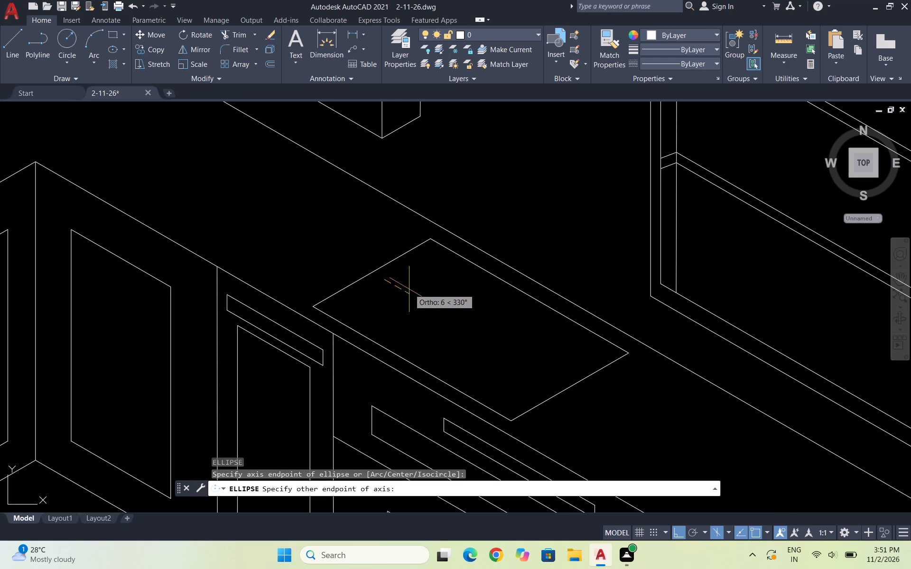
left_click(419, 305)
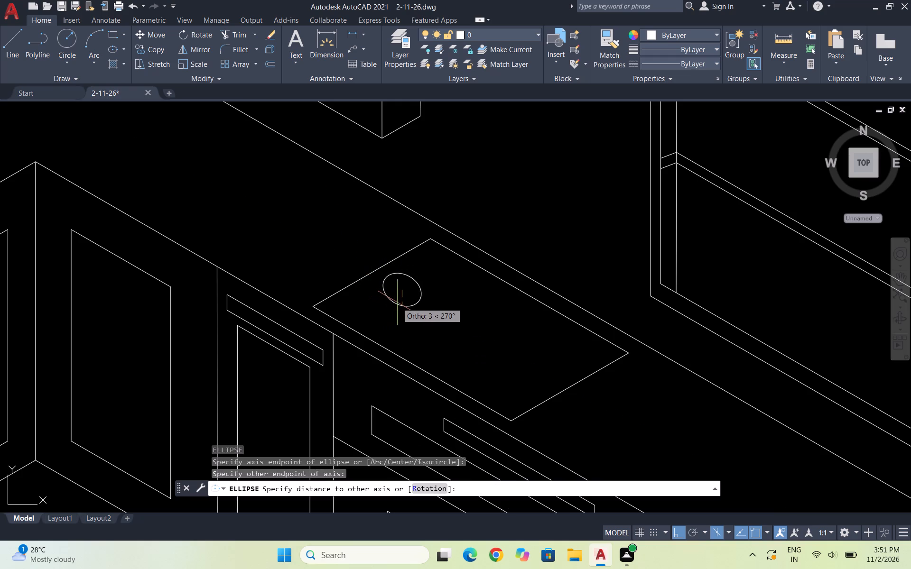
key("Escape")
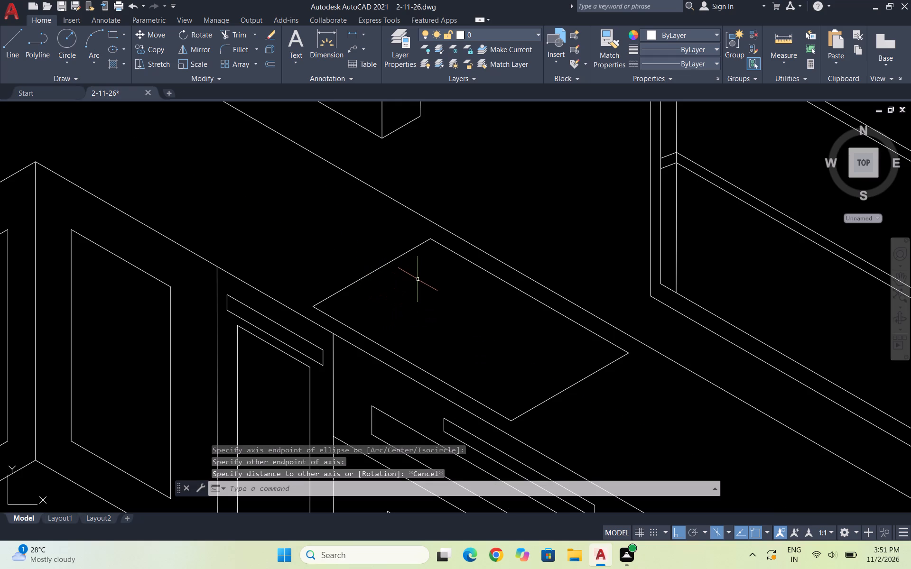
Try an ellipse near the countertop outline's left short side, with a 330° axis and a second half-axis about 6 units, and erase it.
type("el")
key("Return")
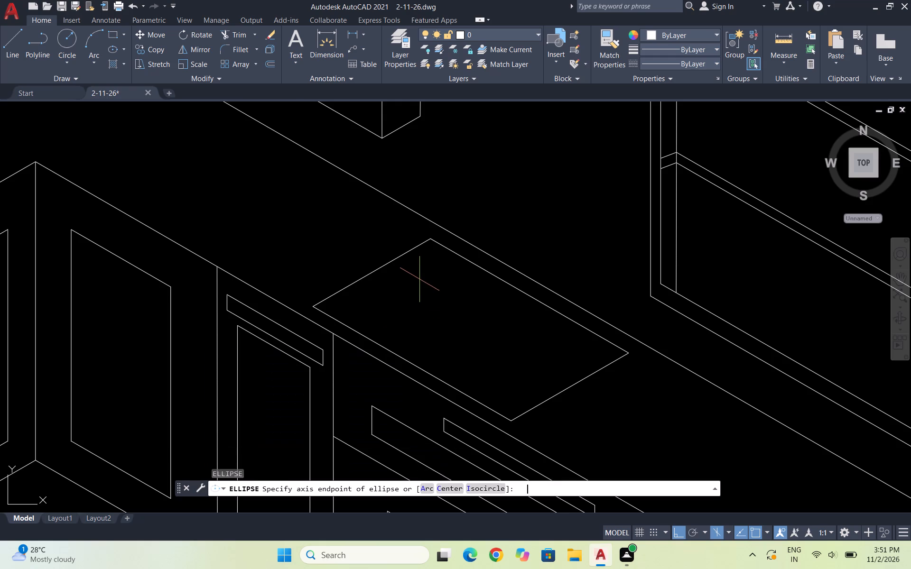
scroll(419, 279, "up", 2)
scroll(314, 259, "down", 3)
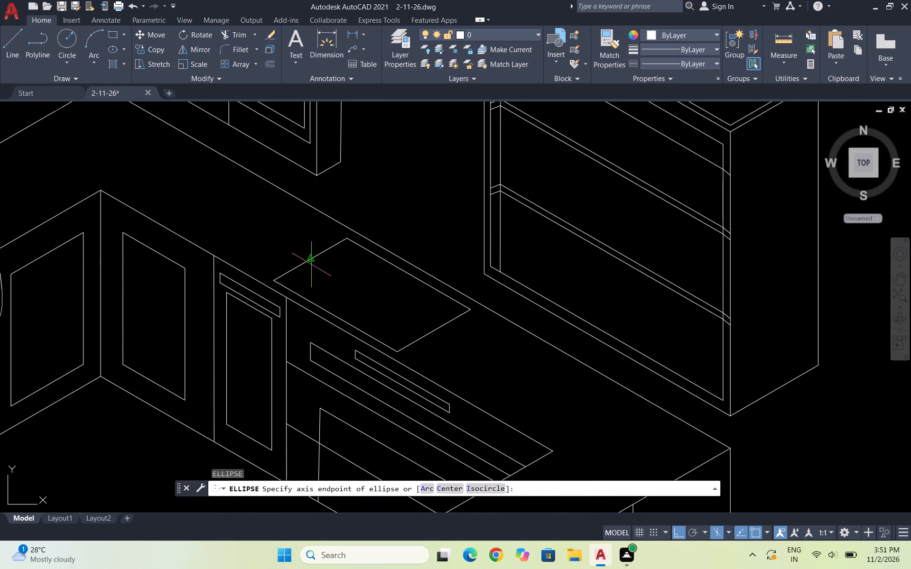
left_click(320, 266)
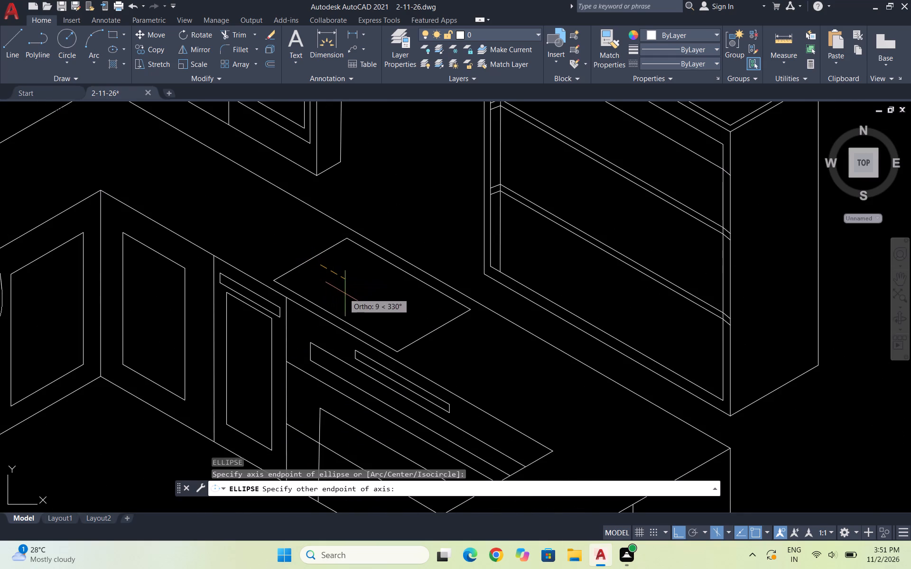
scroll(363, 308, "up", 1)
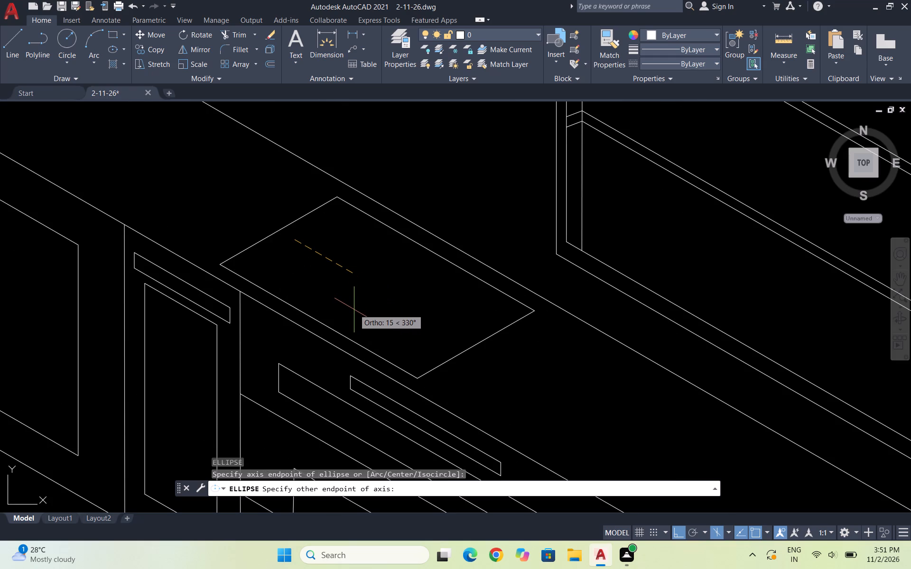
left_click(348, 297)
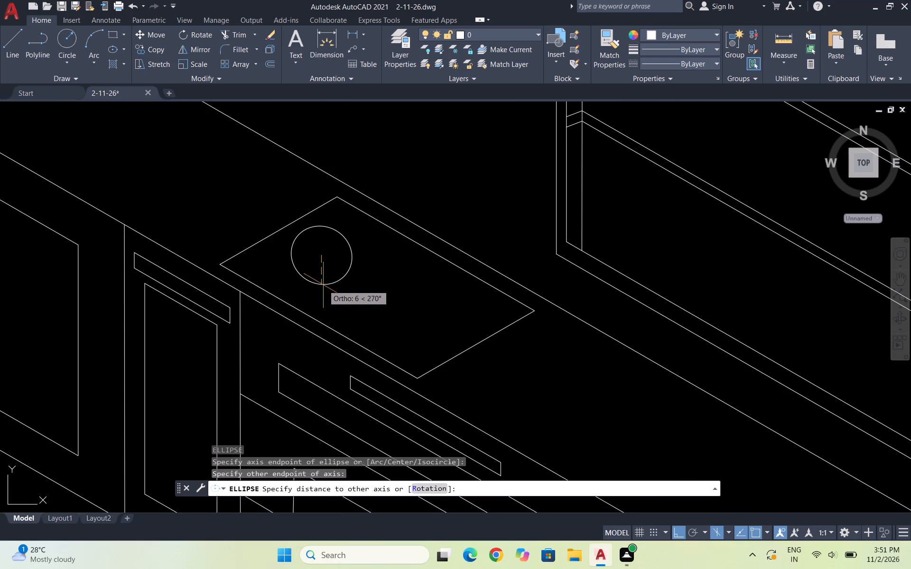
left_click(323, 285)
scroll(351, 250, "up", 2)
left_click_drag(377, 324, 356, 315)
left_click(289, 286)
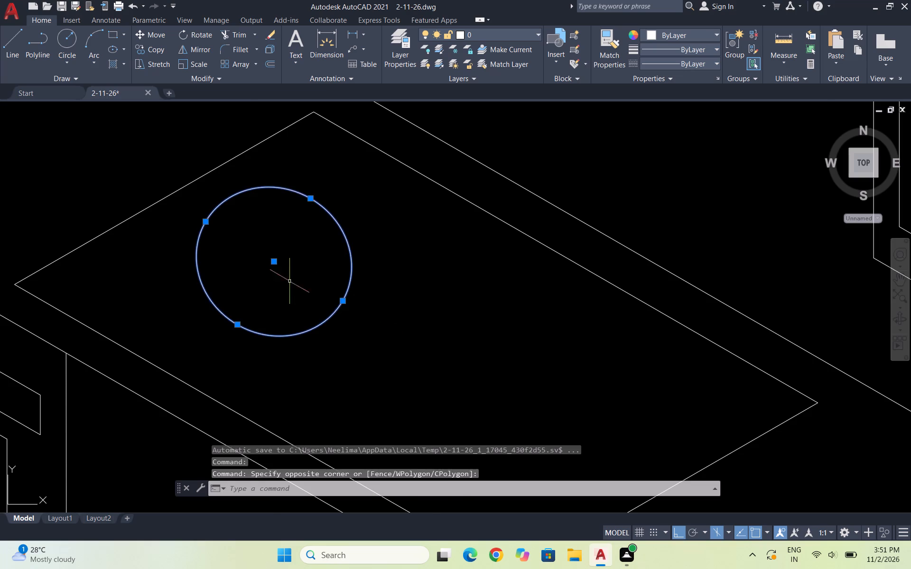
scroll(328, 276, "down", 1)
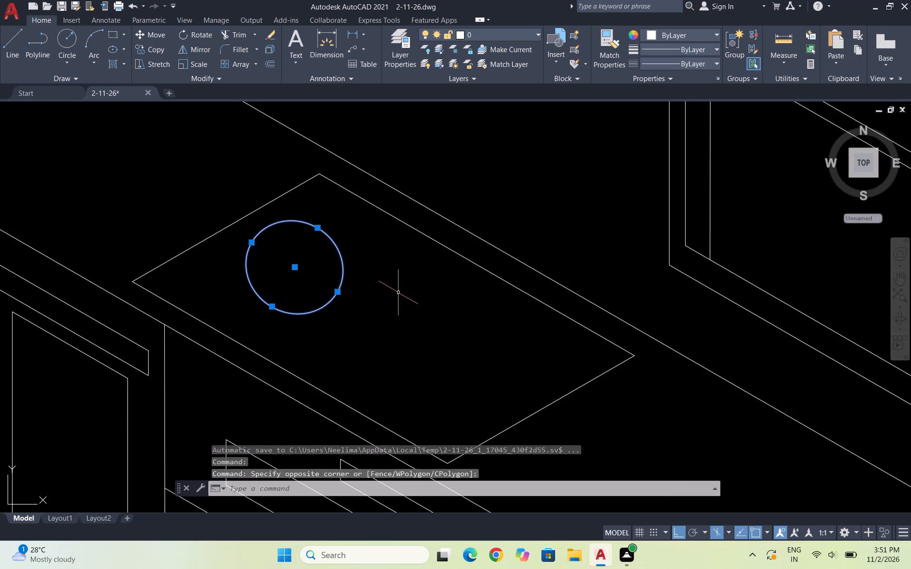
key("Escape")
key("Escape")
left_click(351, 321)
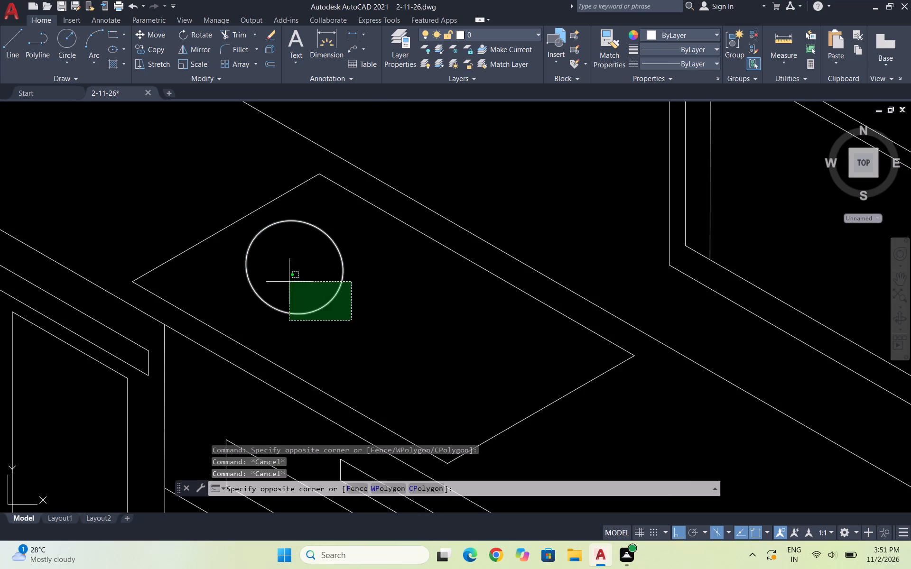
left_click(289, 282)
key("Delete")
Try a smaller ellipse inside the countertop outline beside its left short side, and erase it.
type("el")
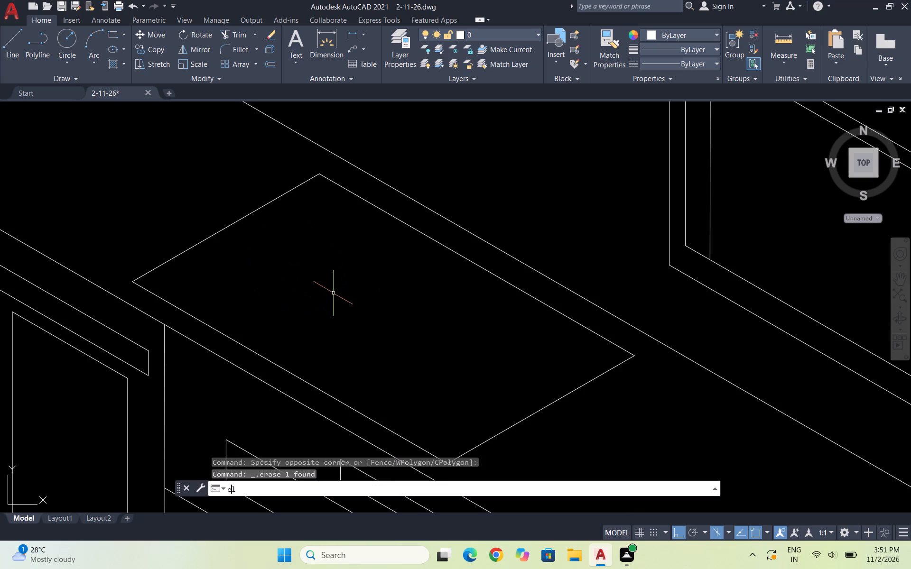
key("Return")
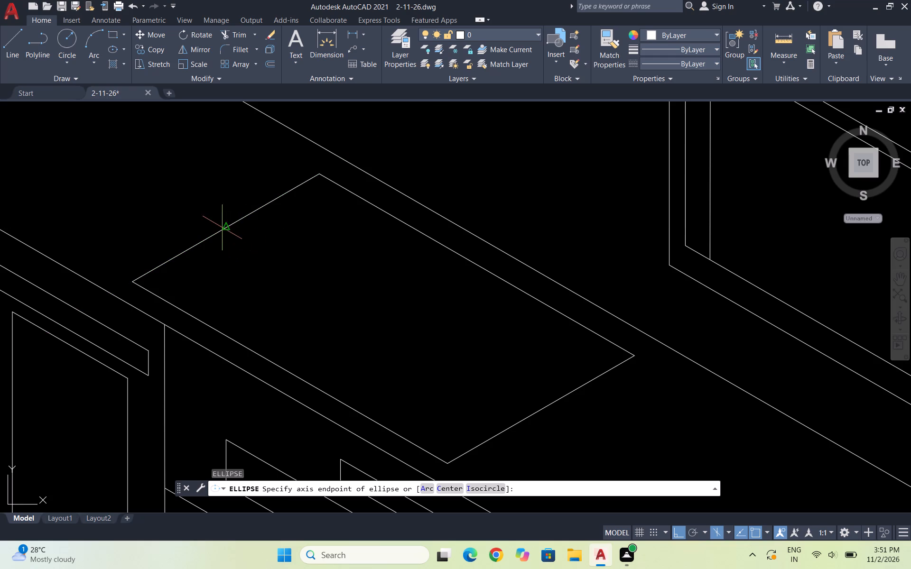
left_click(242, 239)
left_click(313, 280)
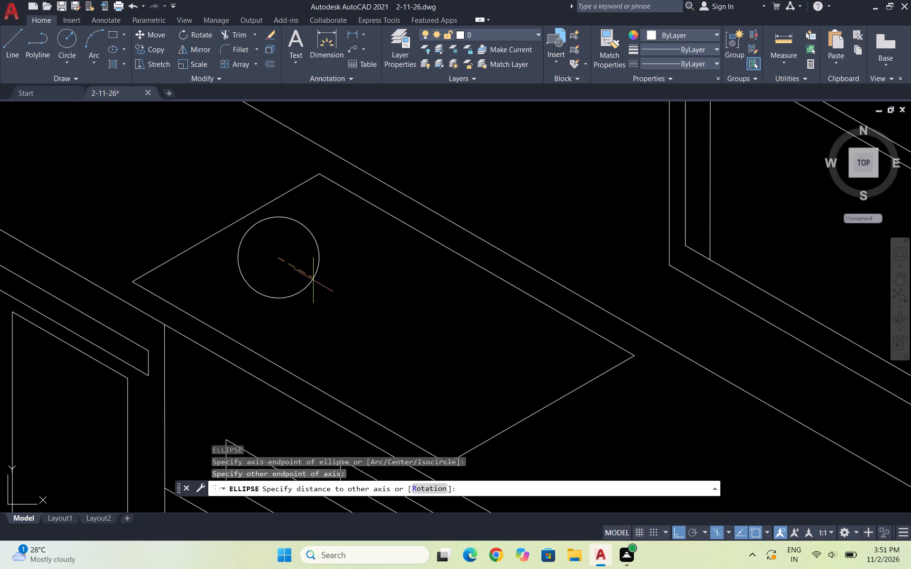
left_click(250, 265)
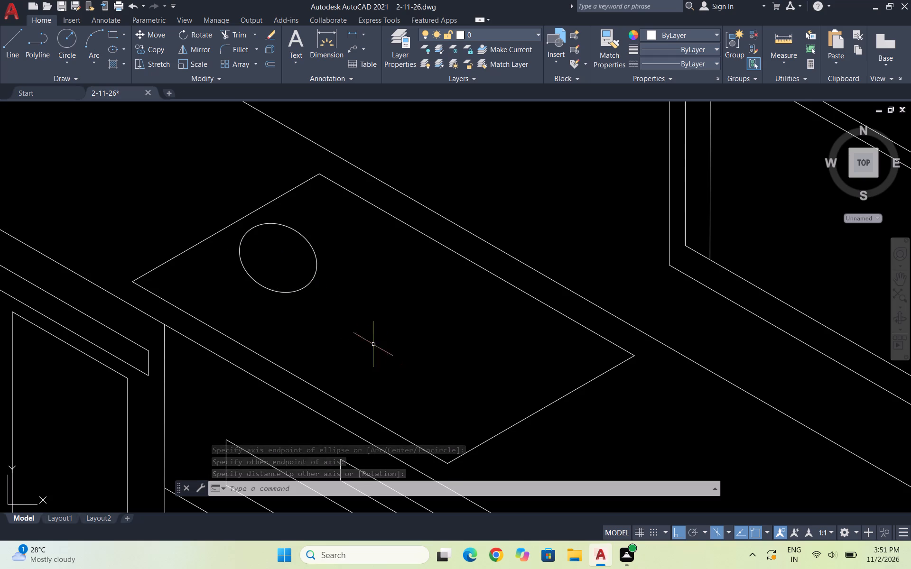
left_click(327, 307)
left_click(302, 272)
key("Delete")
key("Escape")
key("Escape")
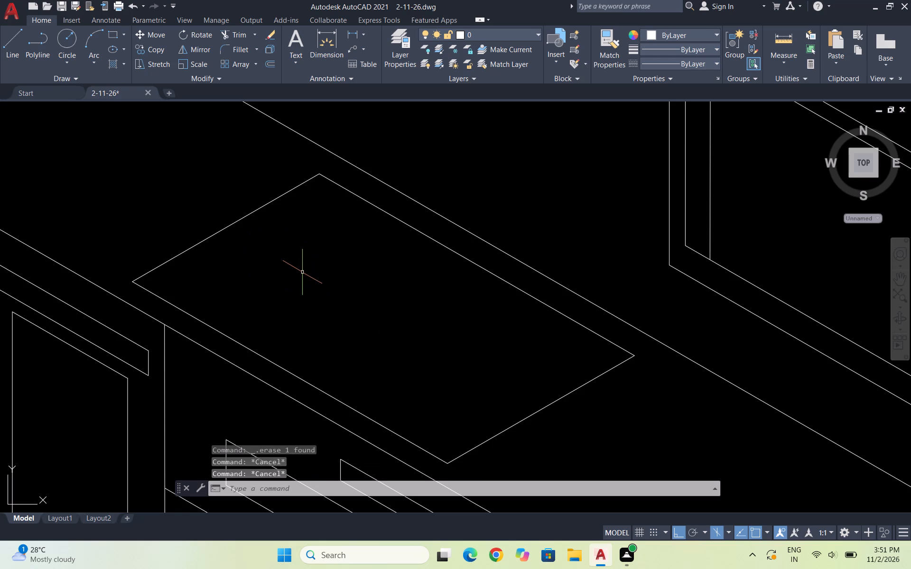
Draw a small ellipse by its axis endpoints inside the countertop outline, next to the middle of its left short side.
type("el")
key("Return")
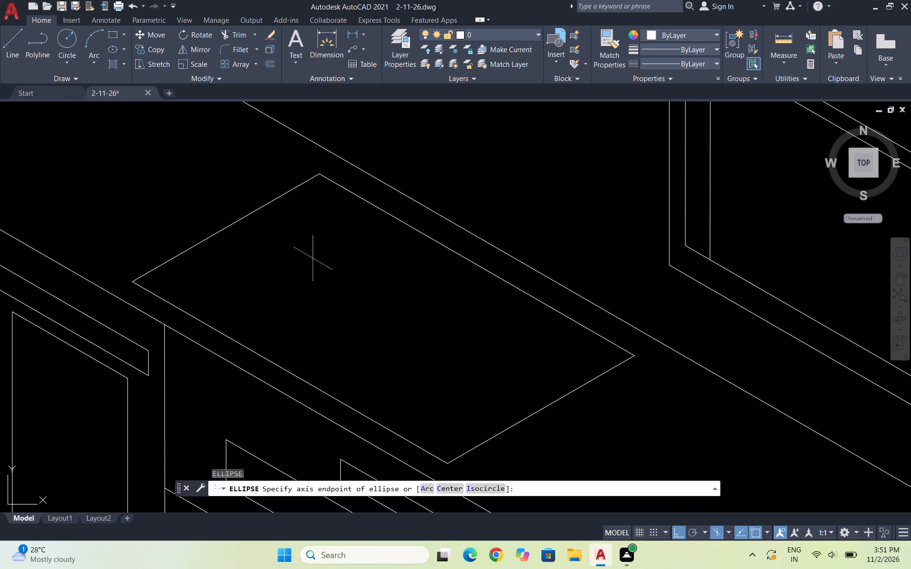
left_click(244, 237)
left_click(317, 284)
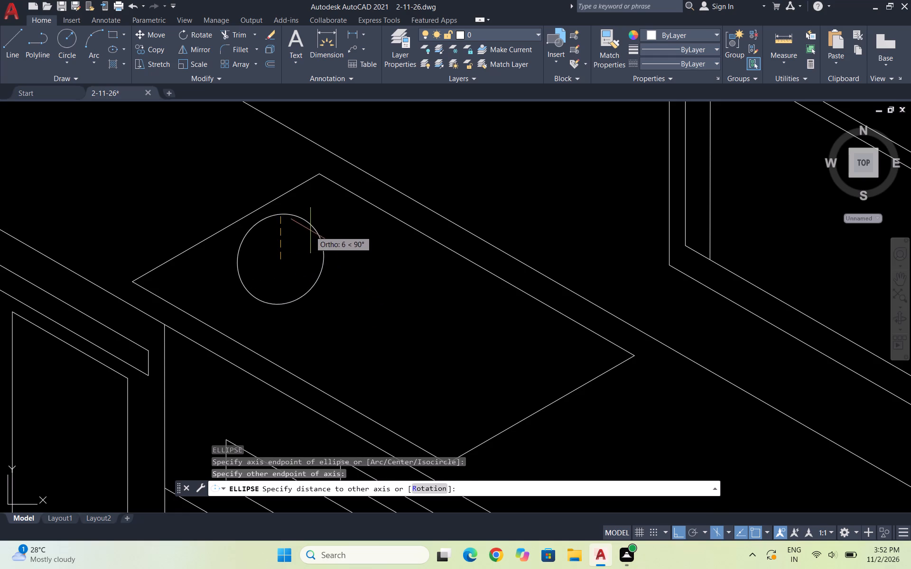
left_click(302, 239)
scroll(343, 240, "down", 2)
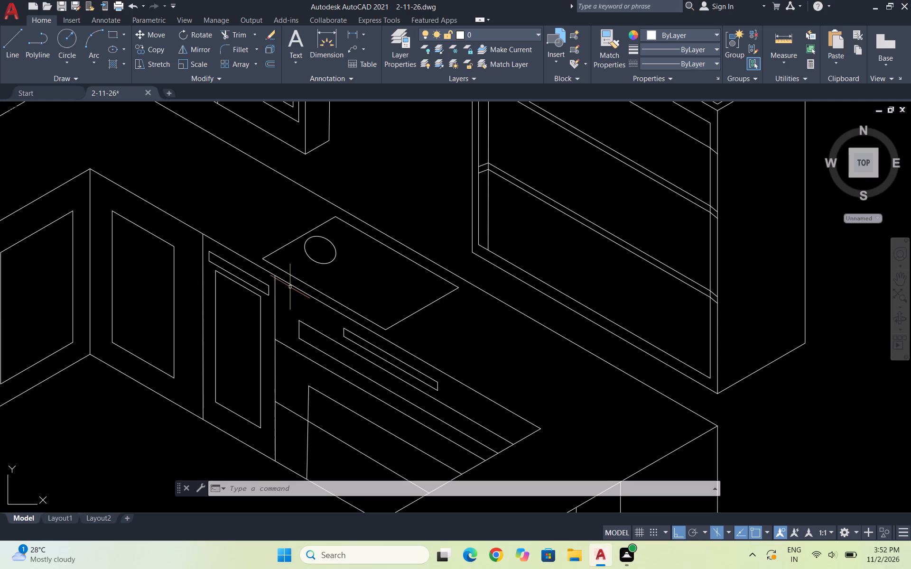
key("Escape")
key("Escape")
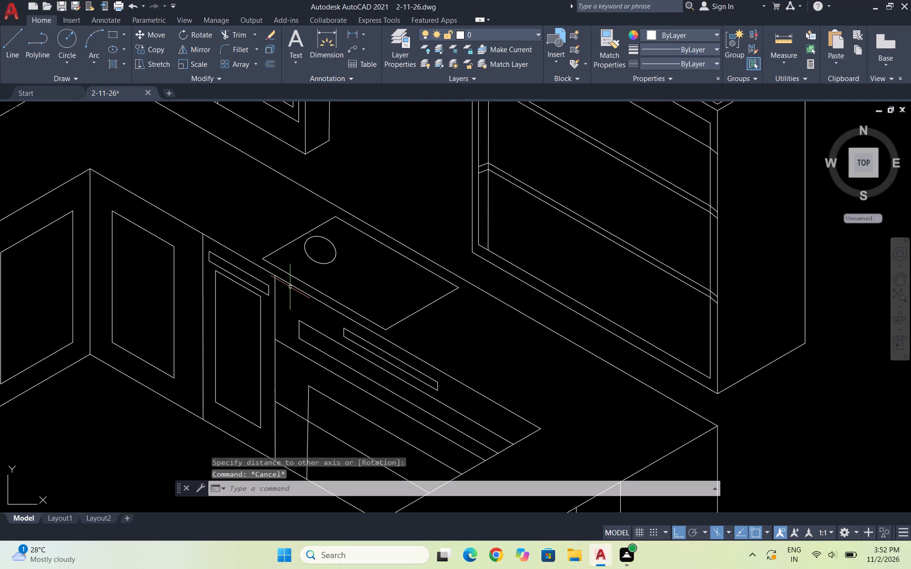
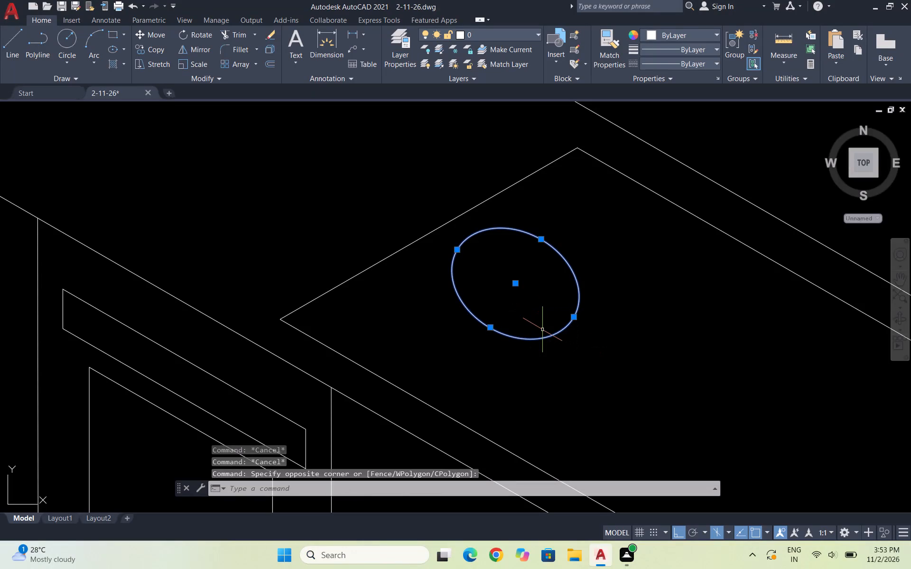
Erase the small ellipse inside the countertop outline beside its left short side.
key("Delete")
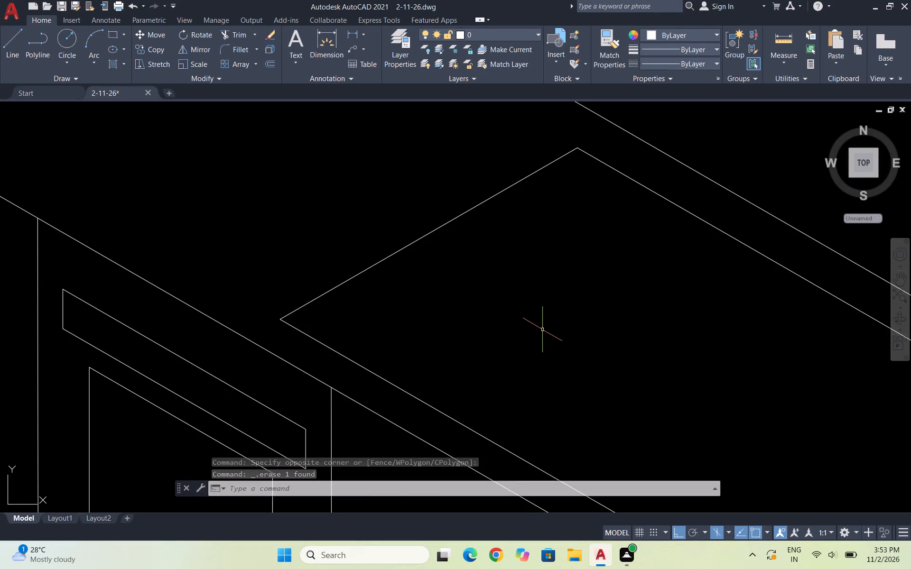
key("Escape")
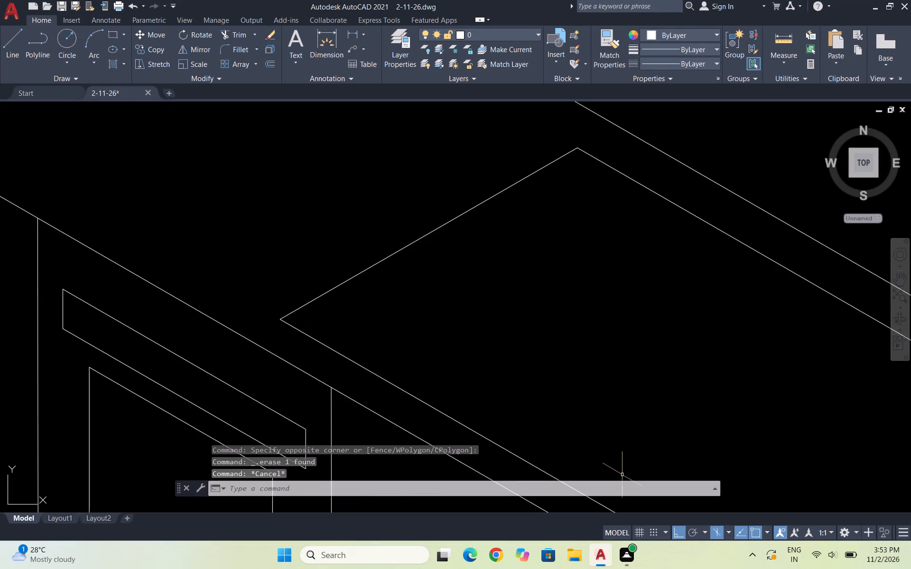
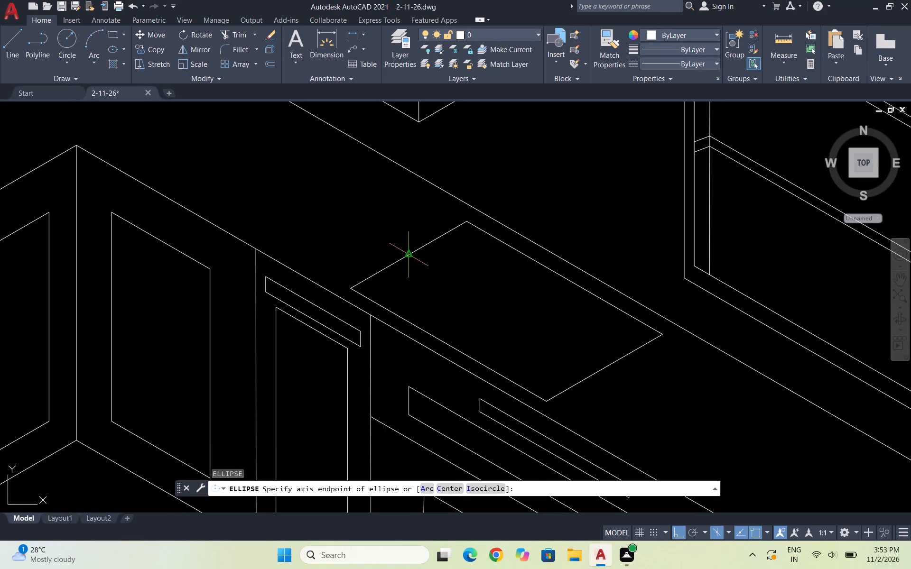
Draw an ellipse inside the countertop outline near its left short side, one axis about 13 units long at 330° and the other half-axis about 6.
left_click(428, 270)
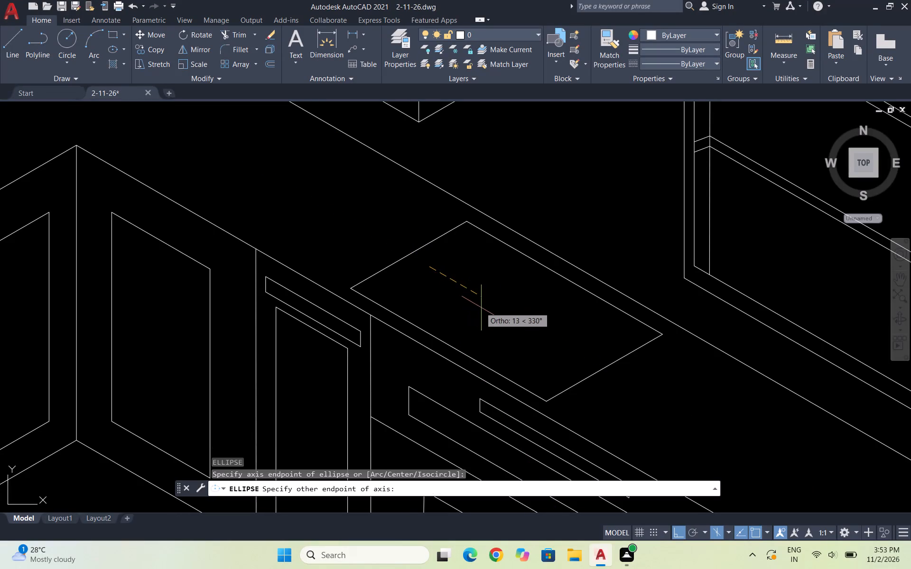
left_click(483, 308)
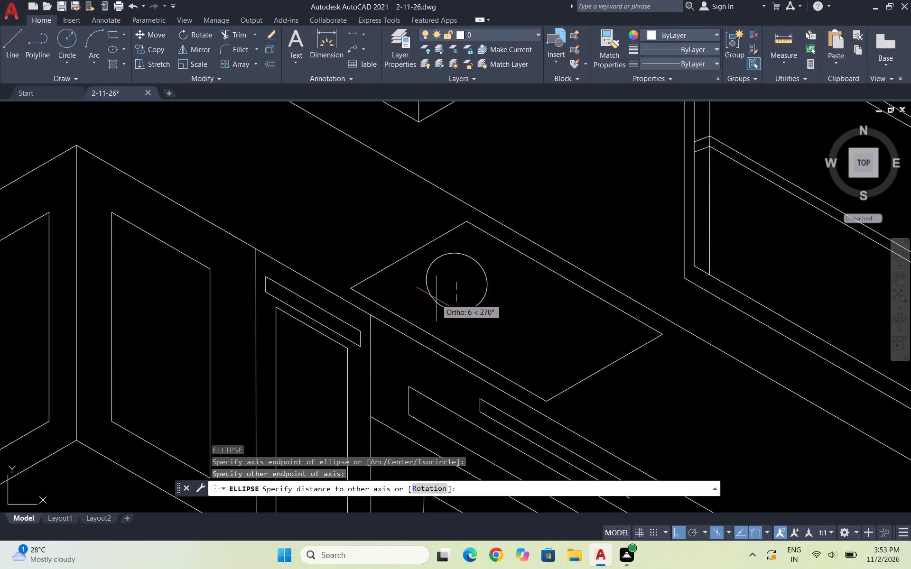
left_click(435, 296)
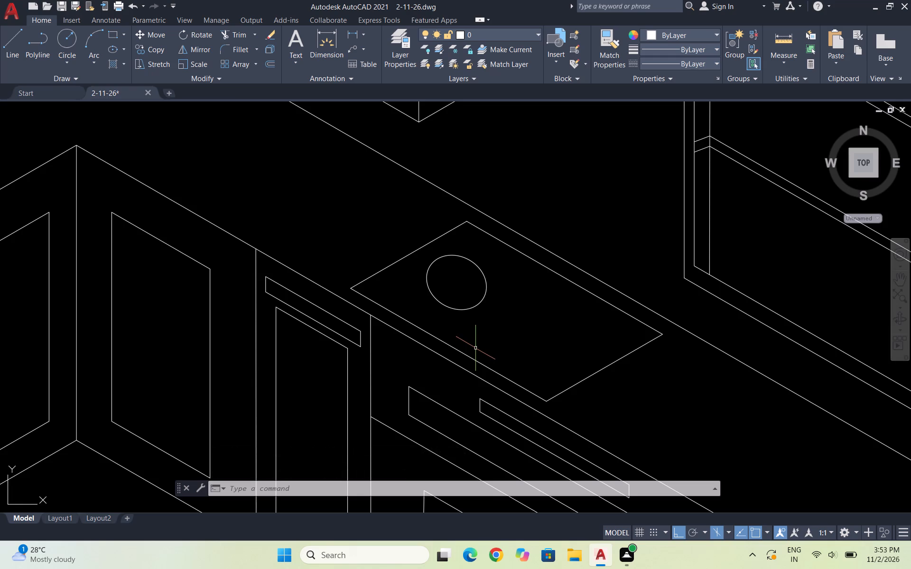
key("Escape")
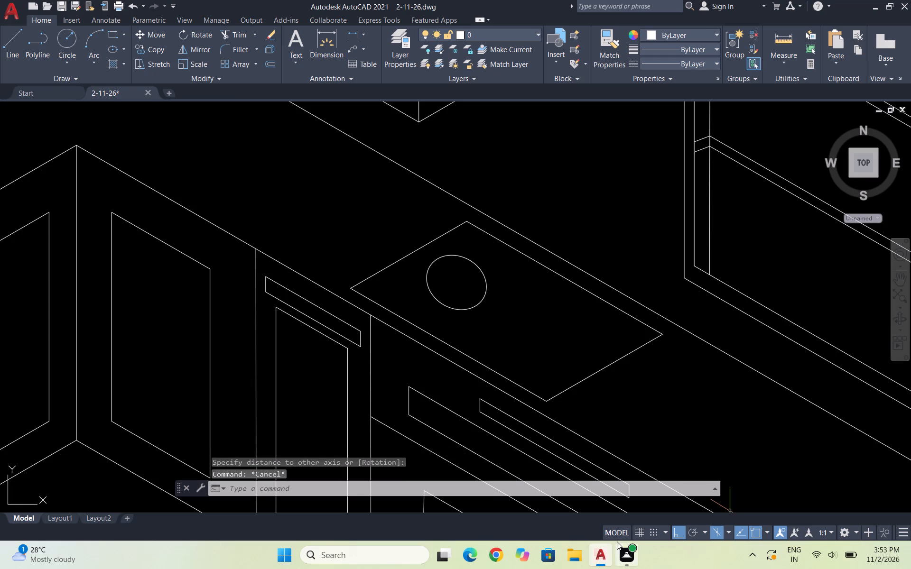
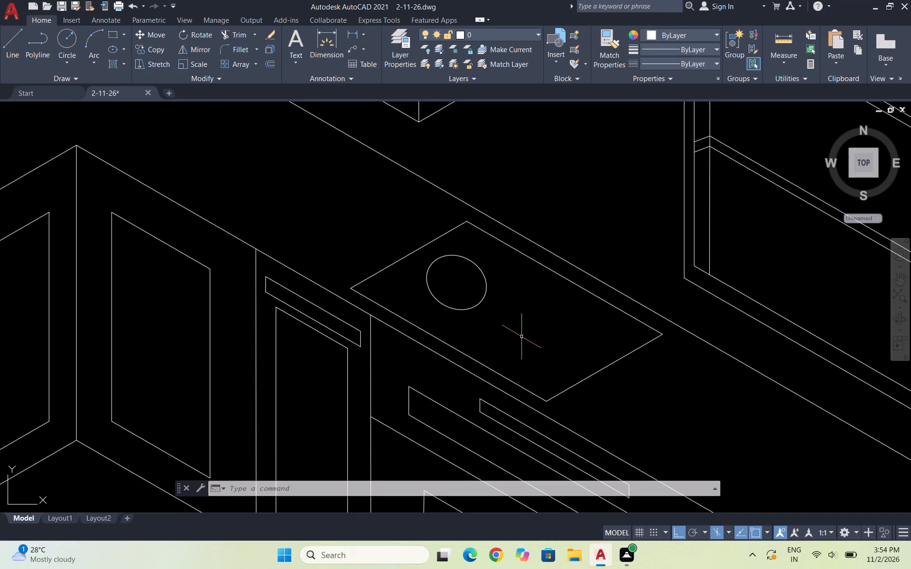
Copy the ellipse from its centre along the 330° isometric direction to near the opposite short side of the countertop outline.
key("Escape")
left_click_drag(482, 314, 476, 305)
left_click(468, 304)
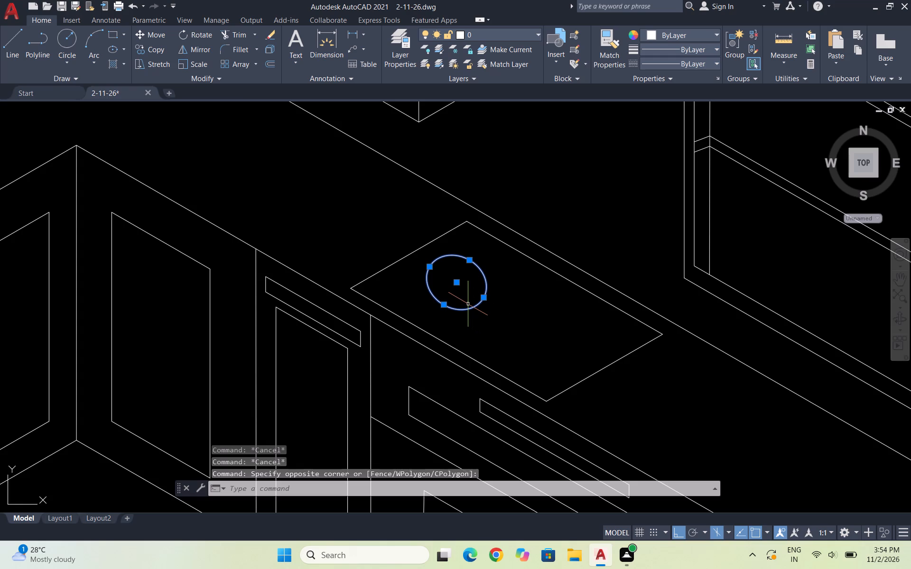
type("co")
key("Return")
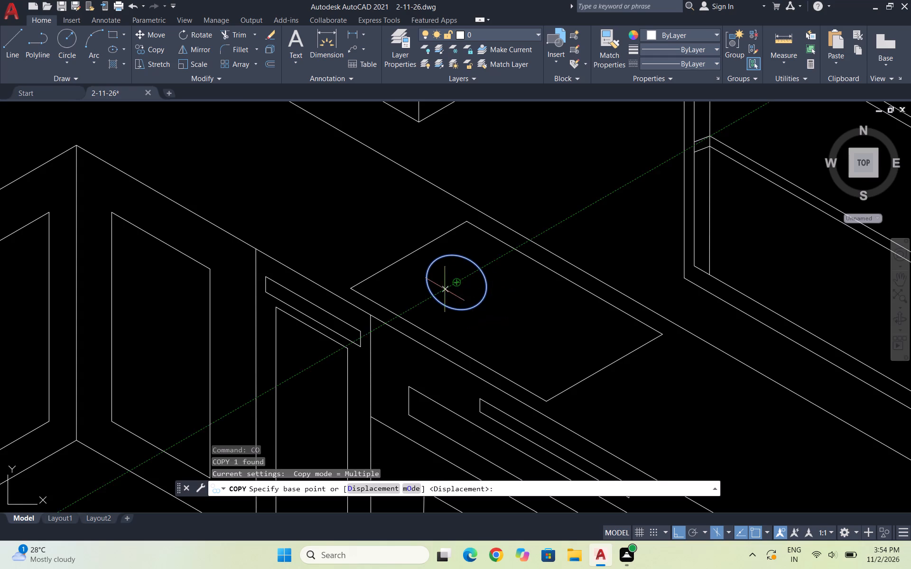
left_click(457, 281)
left_click(548, 347)
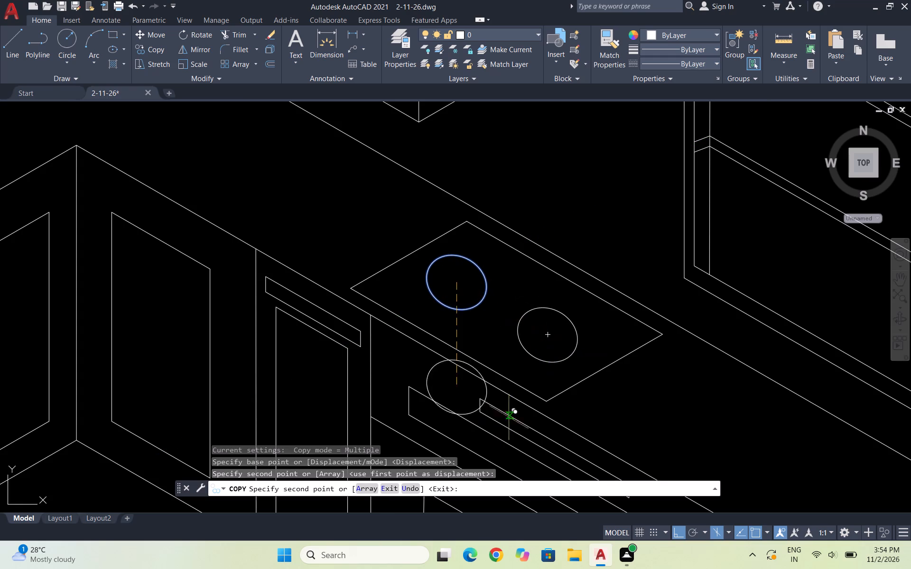
key("Escape")
key("Escape")
key("Escape")
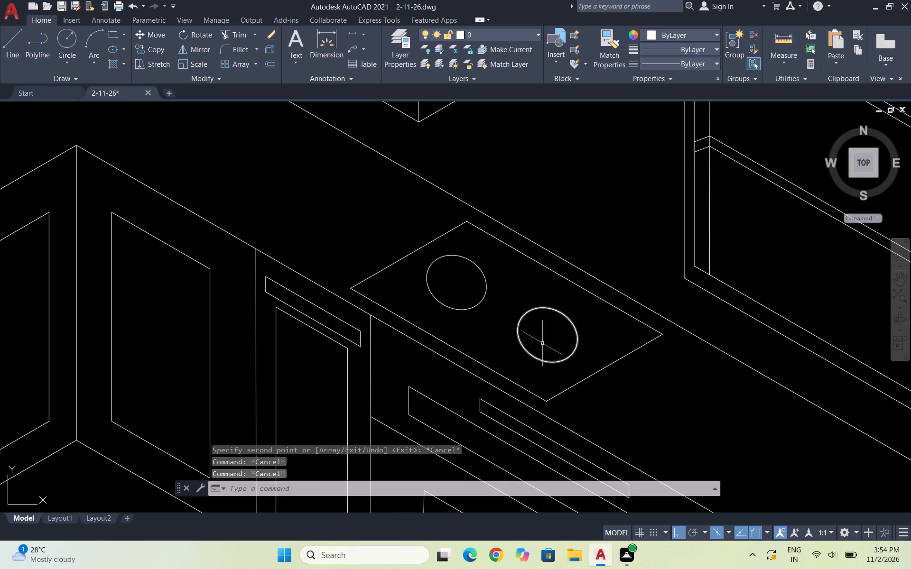
scroll(446, 299, "up", 2)
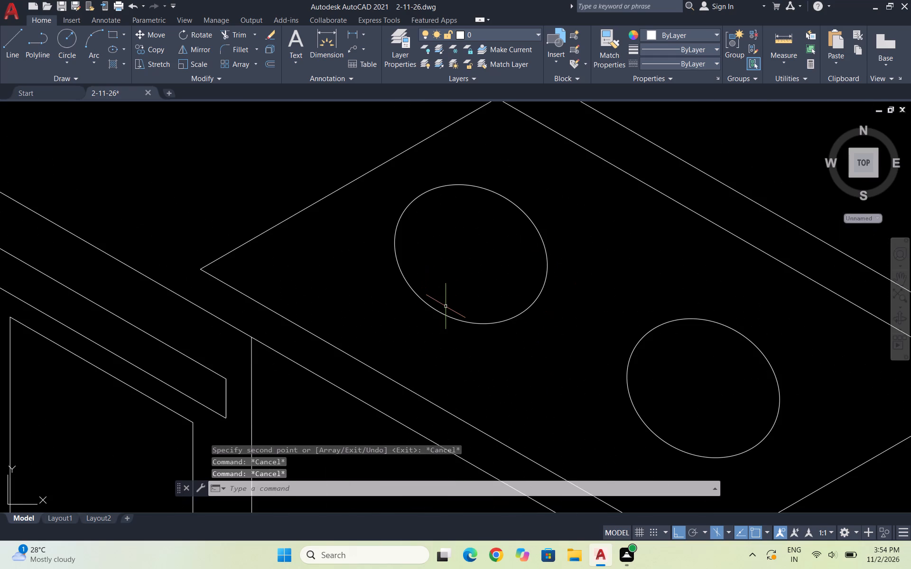
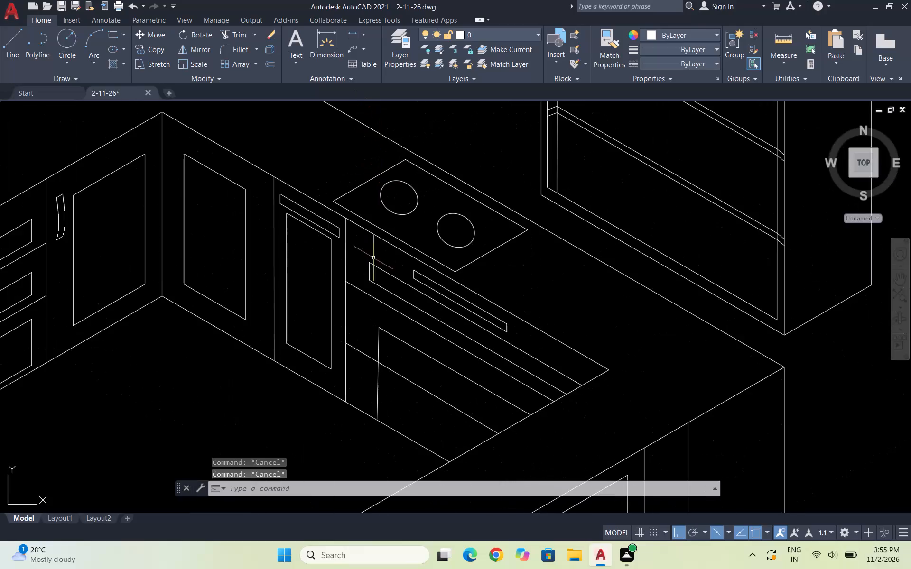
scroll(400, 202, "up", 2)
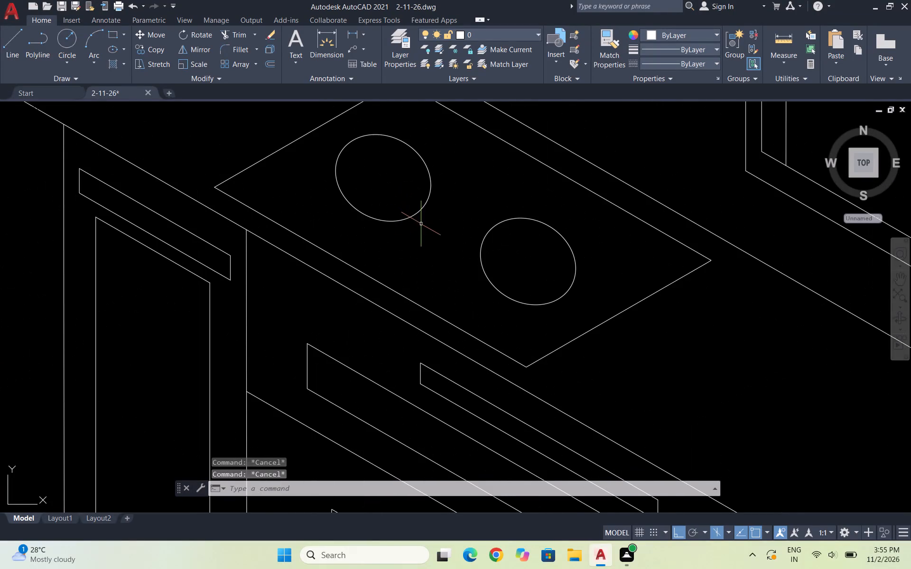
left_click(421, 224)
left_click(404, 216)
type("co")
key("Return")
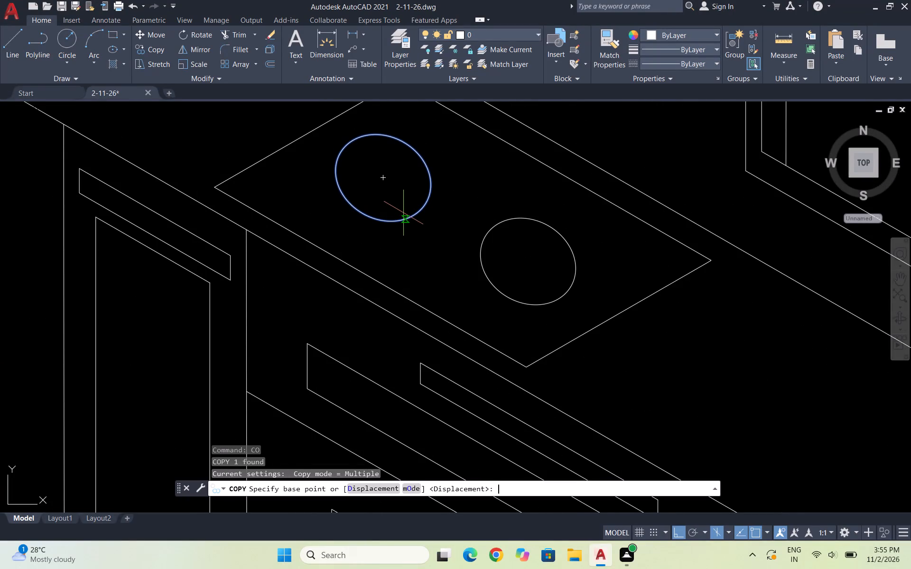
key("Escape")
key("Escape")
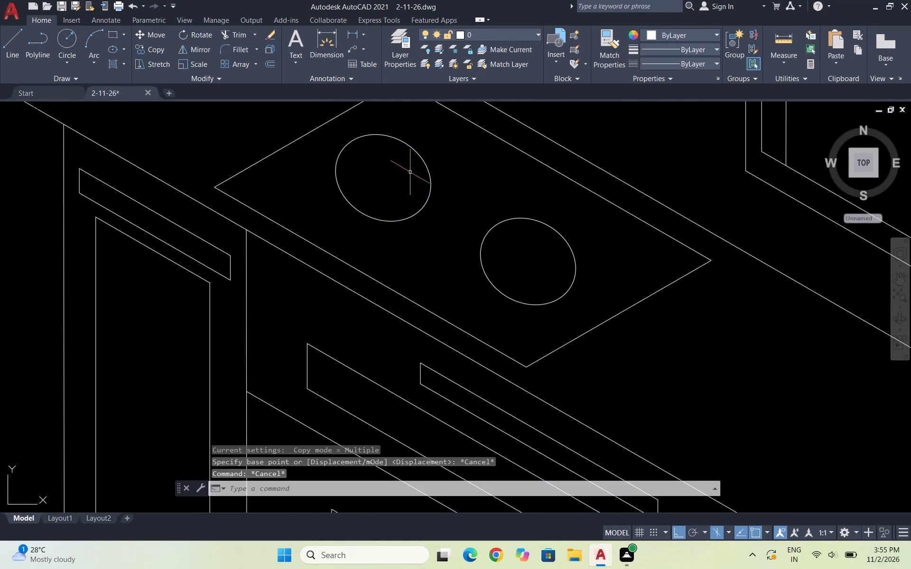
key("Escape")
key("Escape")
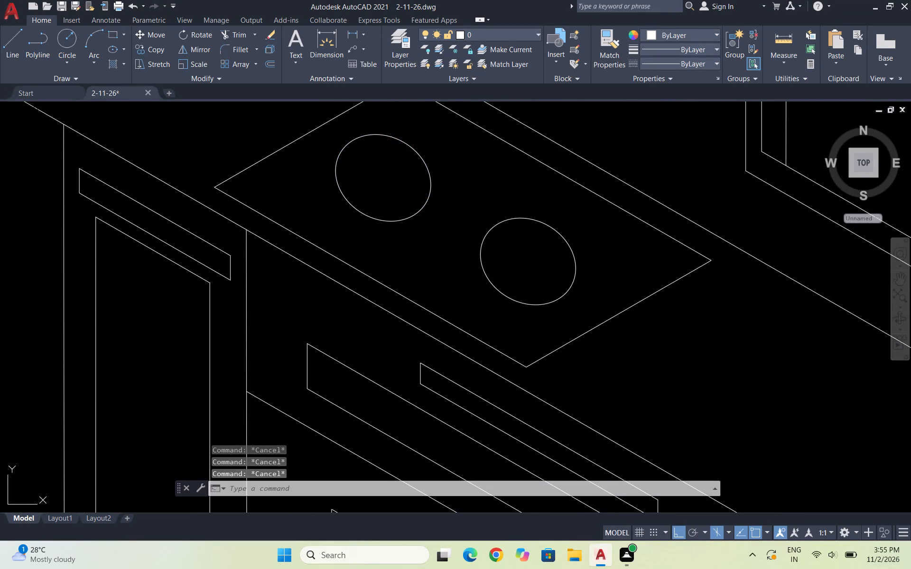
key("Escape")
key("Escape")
Copy both ellipses inside the countertop outline a short distance upward so each copy overlaps its original.
left_click_drag(509, 251, 504, 249)
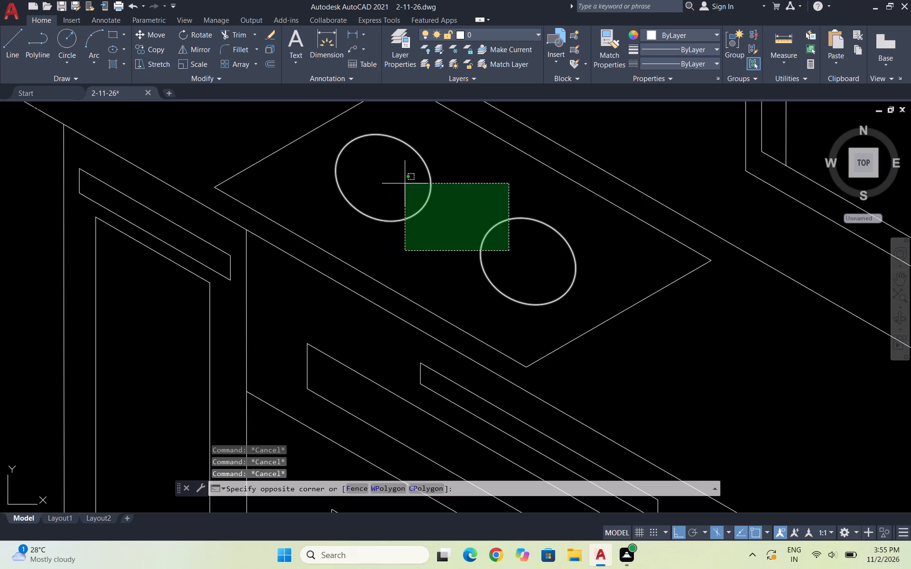
left_click(405, 184)
type("co")
key("Return")
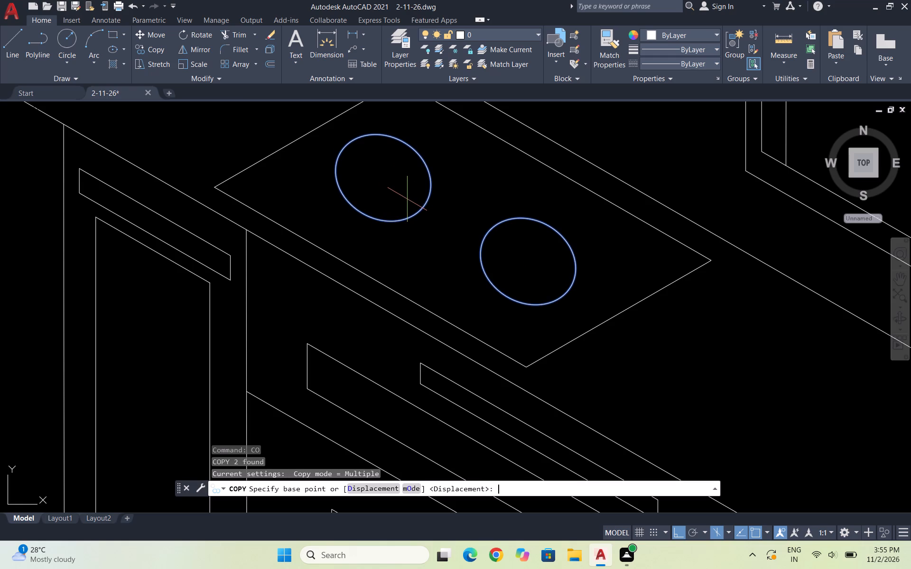
left_click(428, 214)
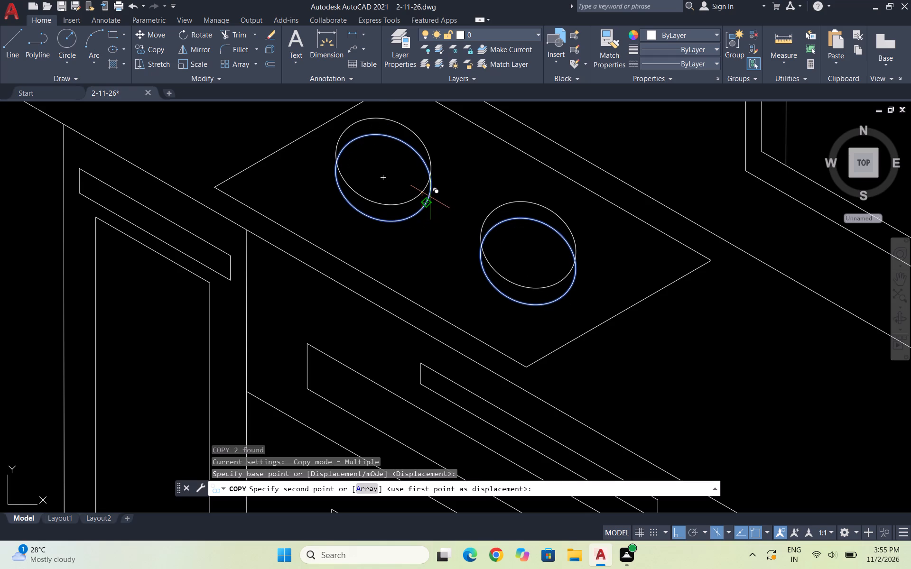
left_click(430, 196)
scroll(437, 210, "down", 2)
scroll(423, 226, "up", 1)
scroll(474, 215, "up", 3)
key("Escape")
Select the two upper overlapping ellipse copies inside the countertop outline.
left_click(500, 336)
left_click(443, 330)
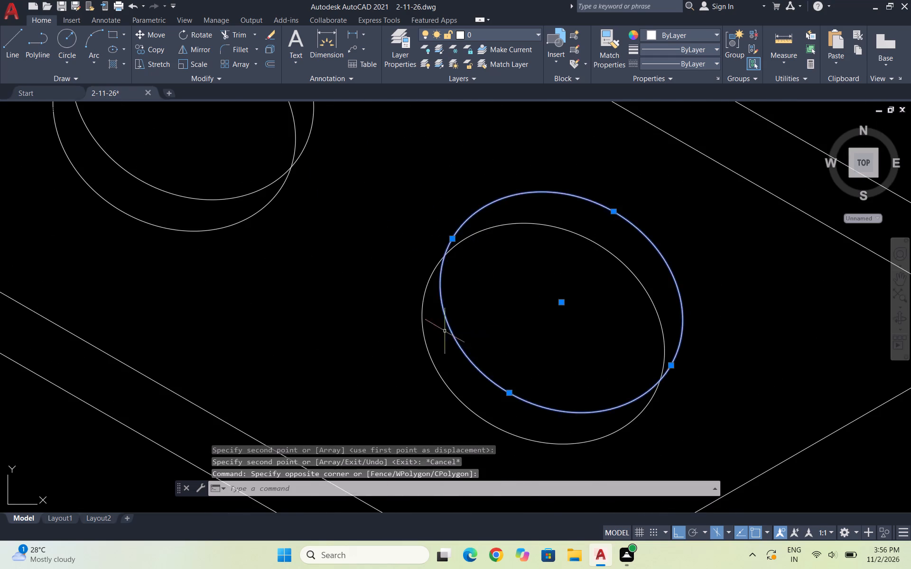
scroll(542, 313, "down", 2)
scroll(435, 206, "up", 2)
left_click(477, 213)
left_click(429, 206)
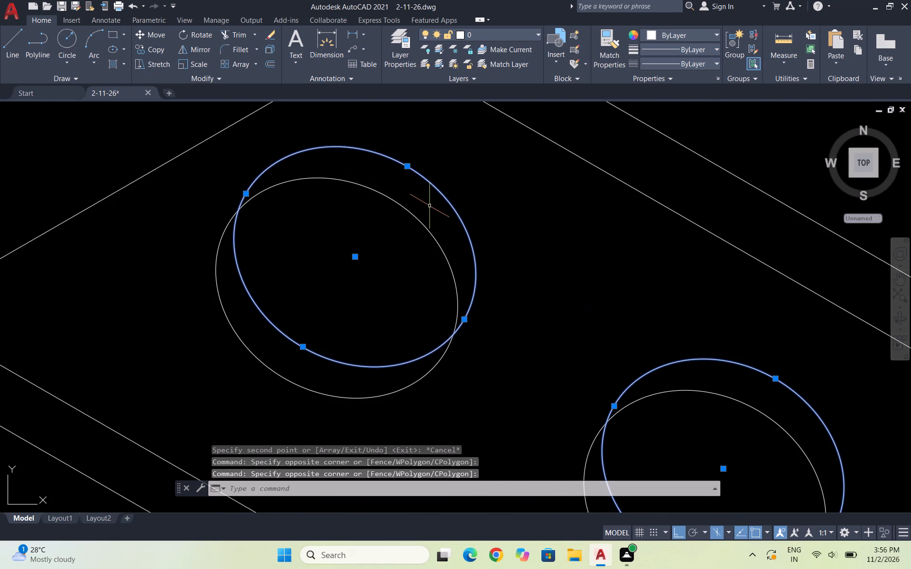
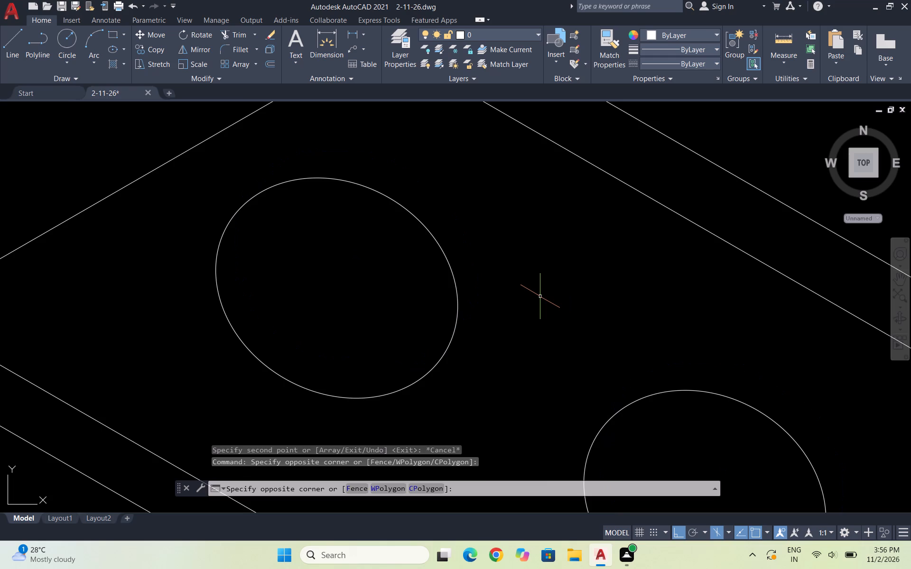
Erase the two upper overlapping ellipse copies inside the countertop outline.
key("Delete")
key("Escape")
scroll(537, 296, "down", 4)
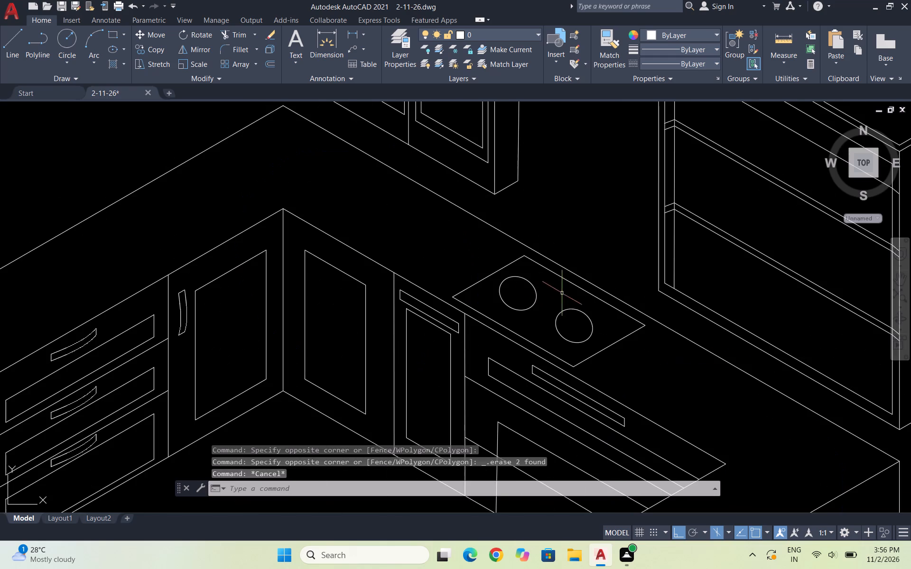
Copy both ellipses inside the countertop outline slightly upward, with a smaller offset so each copy closely overlaps its original.
left_click(567, 325)
left_click(526, 301)
type("co")
key("Return")
left_click(539, 307)
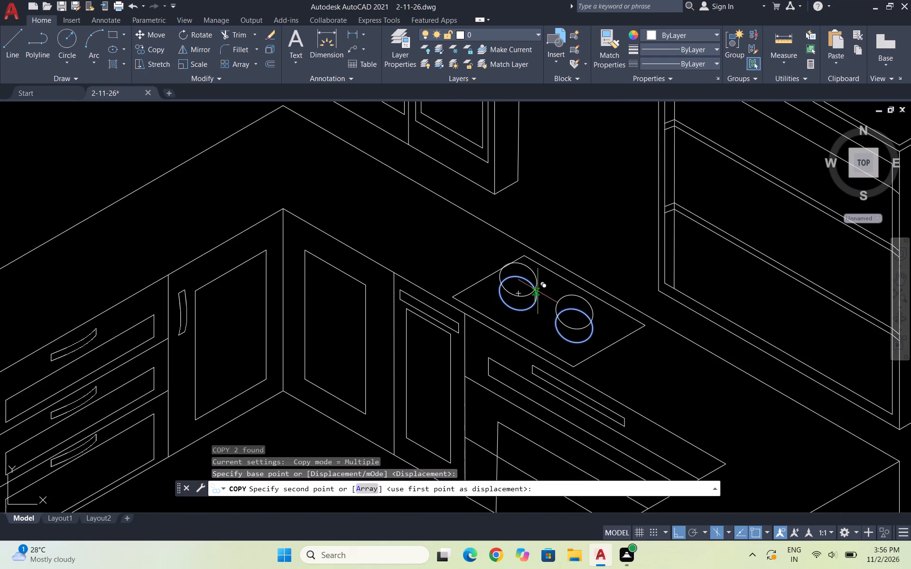
scroll(538, 294, "up", 2)
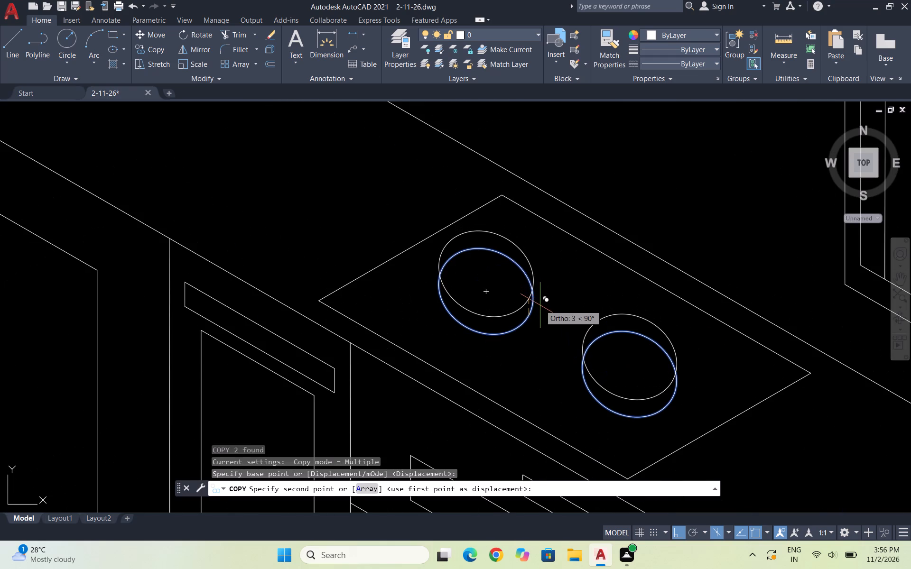
left_click(540, 311)
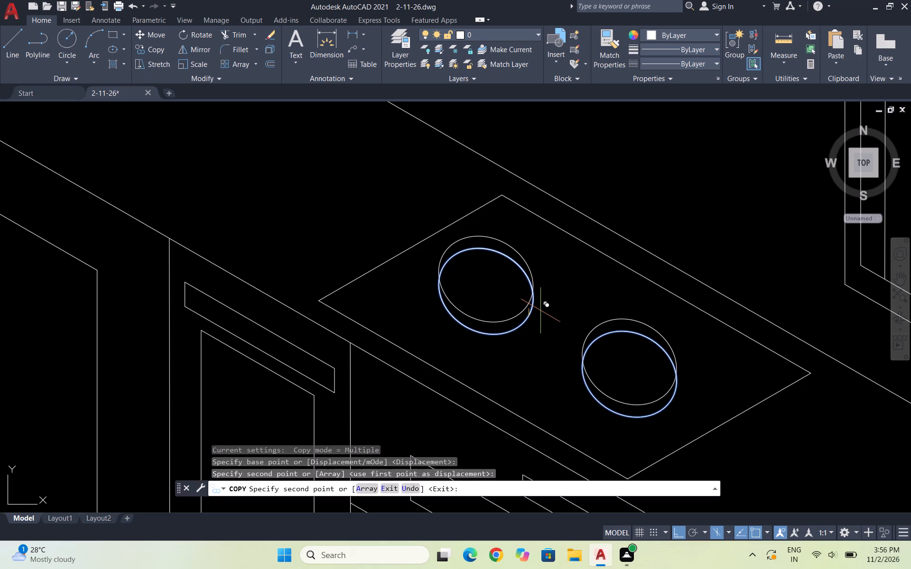
key("Escape")
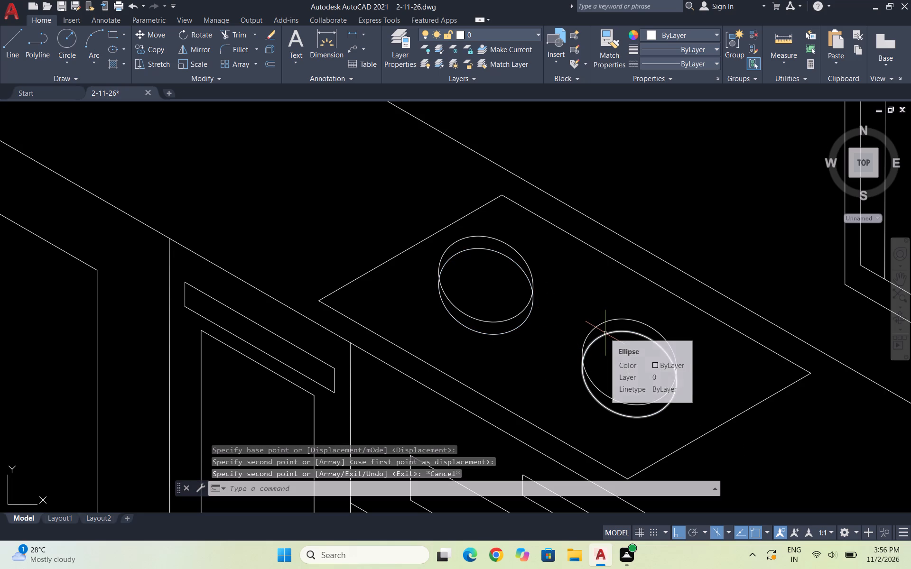
key("Escape")
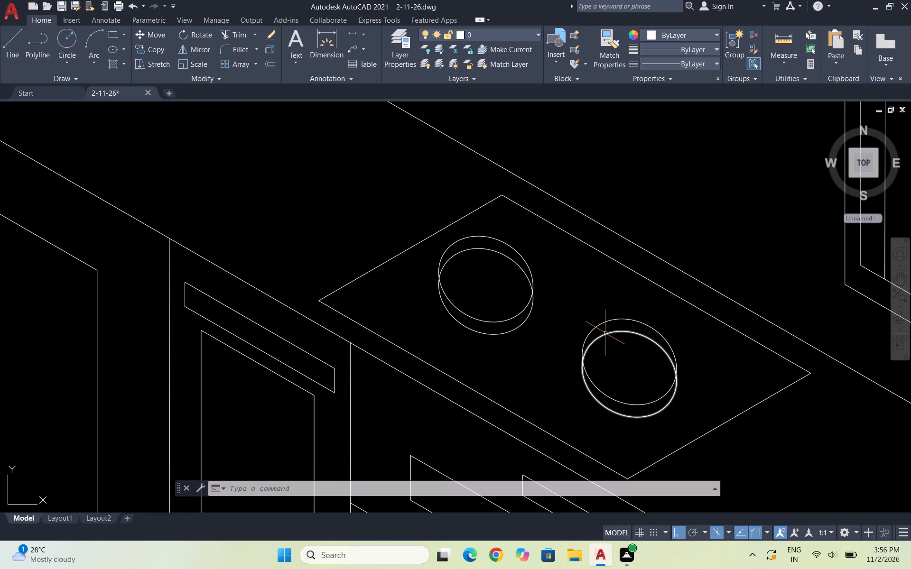
Draw a short vertical line upward from the lowest front corner of the four-sided countertop outline.
scroll(590, 318, "down", 2)
key("Escape")
key("Escape")
key("Escape")
key("Escape")
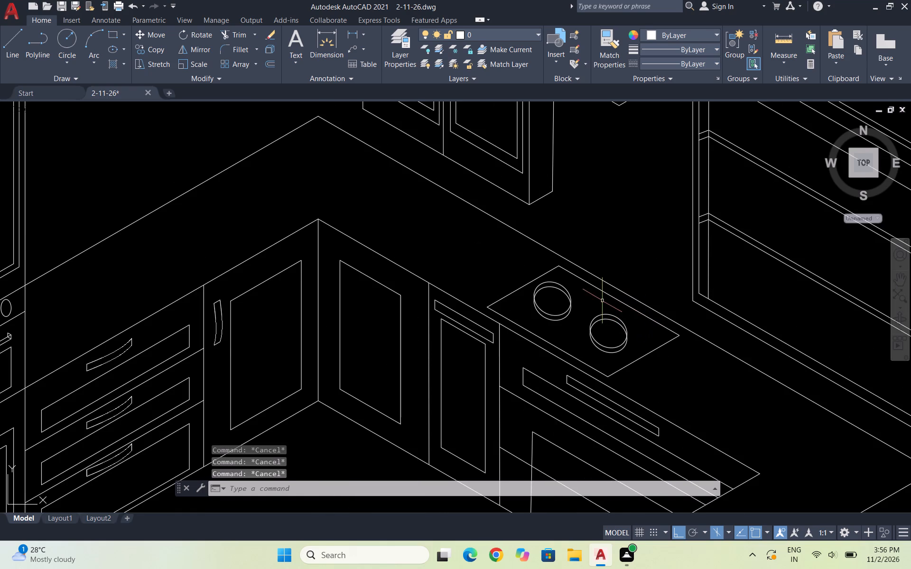
scroll(602, 301, "up", 1)
scroll(521, 341, "up", 1)
key("Escape")
key("Escape")
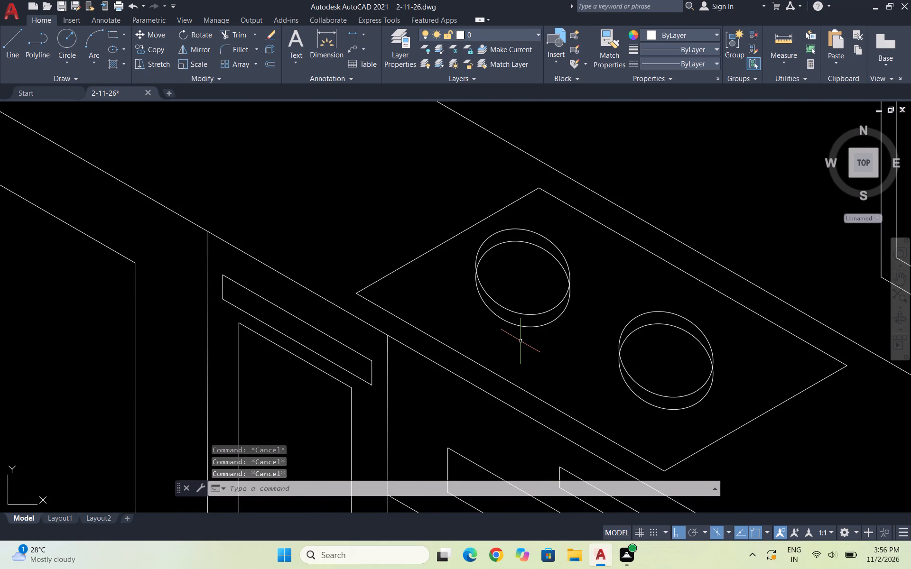
key("l")
key("Return")
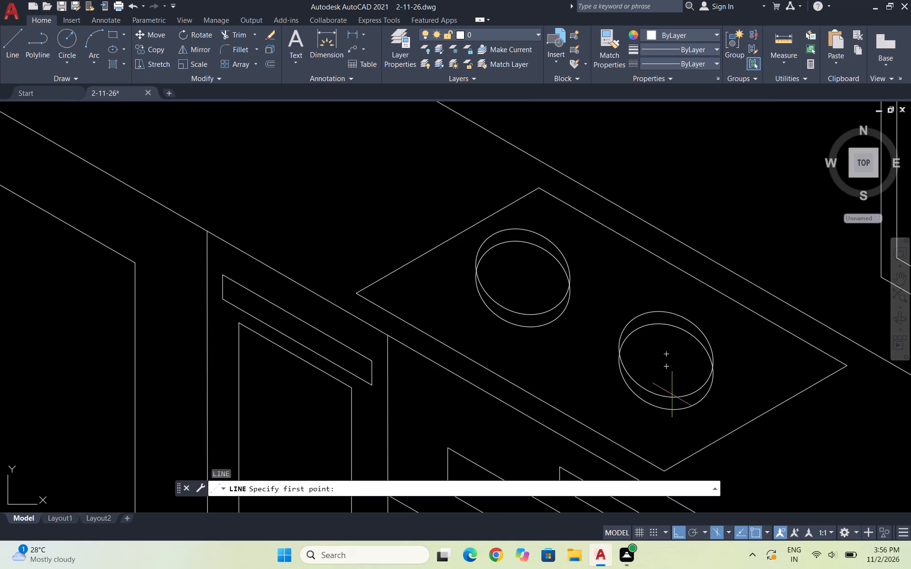
left_click(668, 469)
left_click(666, 443)
key("Escape")
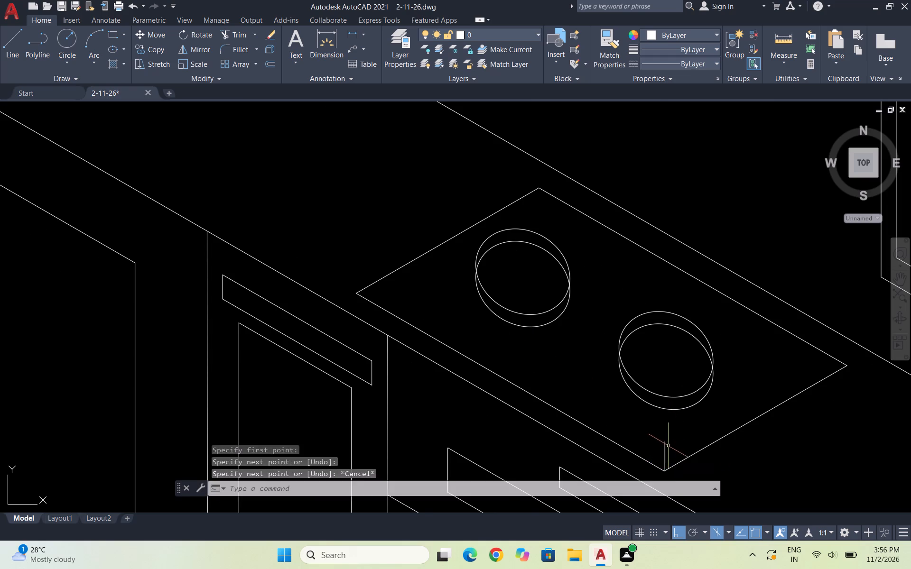
Copy the short vertical line from the outline's lowest front corner to its leftmost corner.
scroll(669, 446, "up", 2)
left_click_drag(668, 449, 654, 448)
left_click(624, 441)
scroll(693, 427, "down", 2)
type("co")
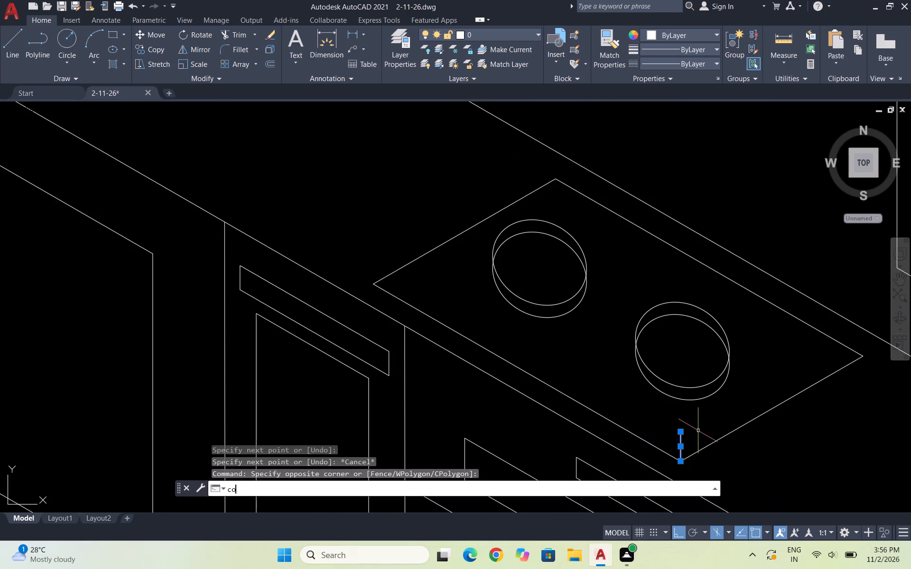
key("Return")
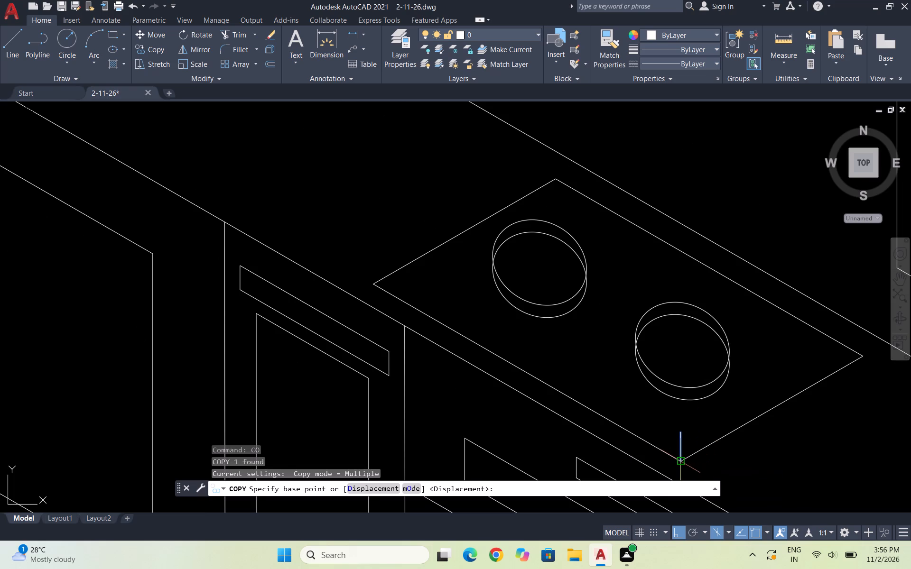
left_click(684, 459)
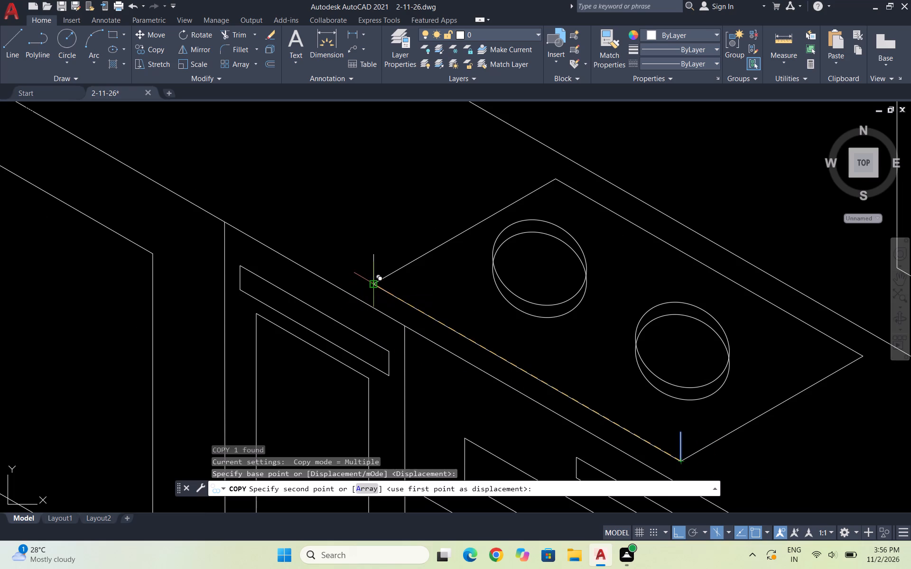
left_click(372, 282)
key("Escape")
key("Escape")
key("Escape")
Draw a line joining the upper ends of the two short verticals to close the narrow front panel.
type("l;")
key("shift+Return")
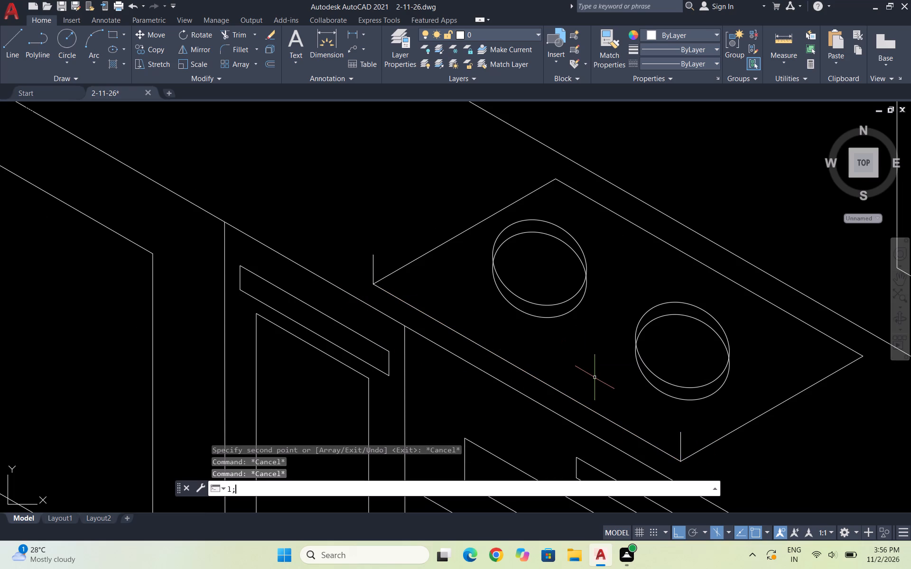
key("Escape")
key("Escape")
key("l")
key("Return")
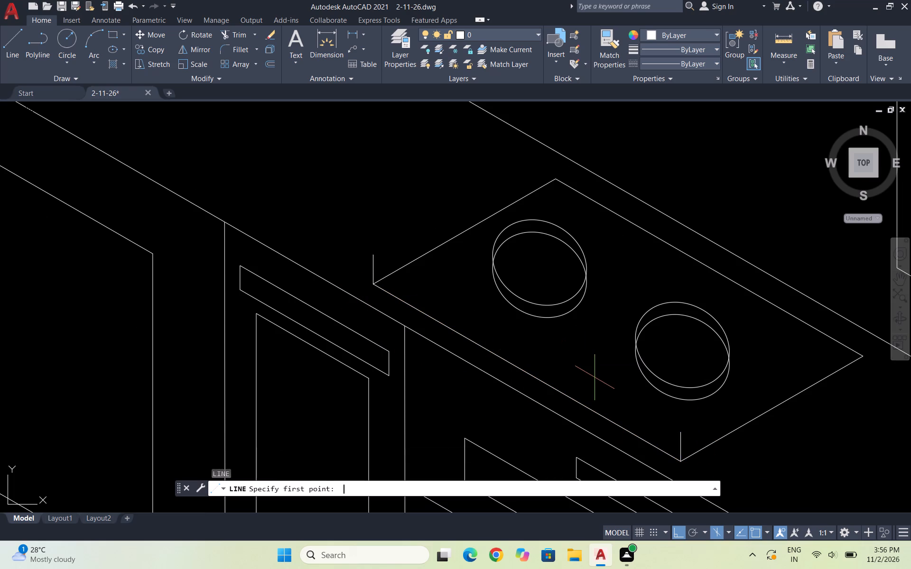
left_click(681, 431)
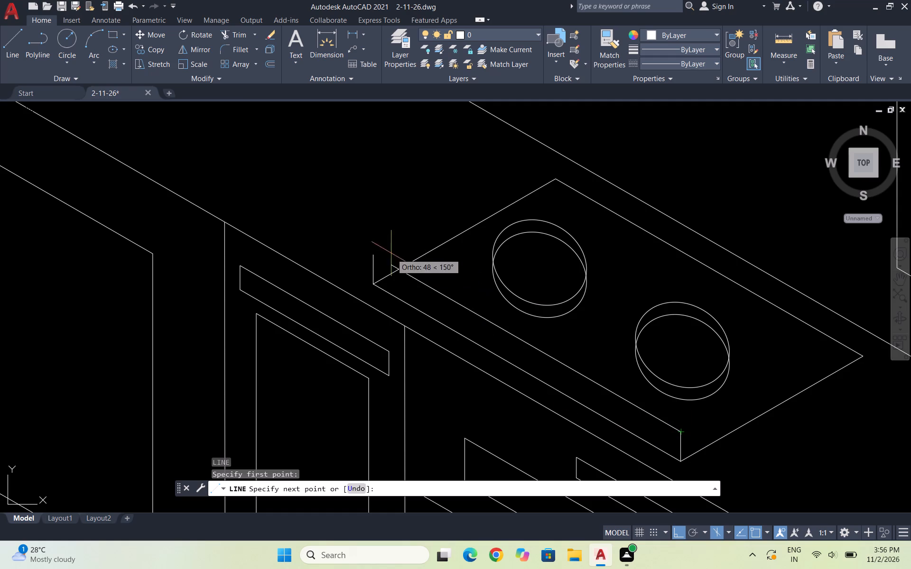
left_click(373, 253)
key("Escape")
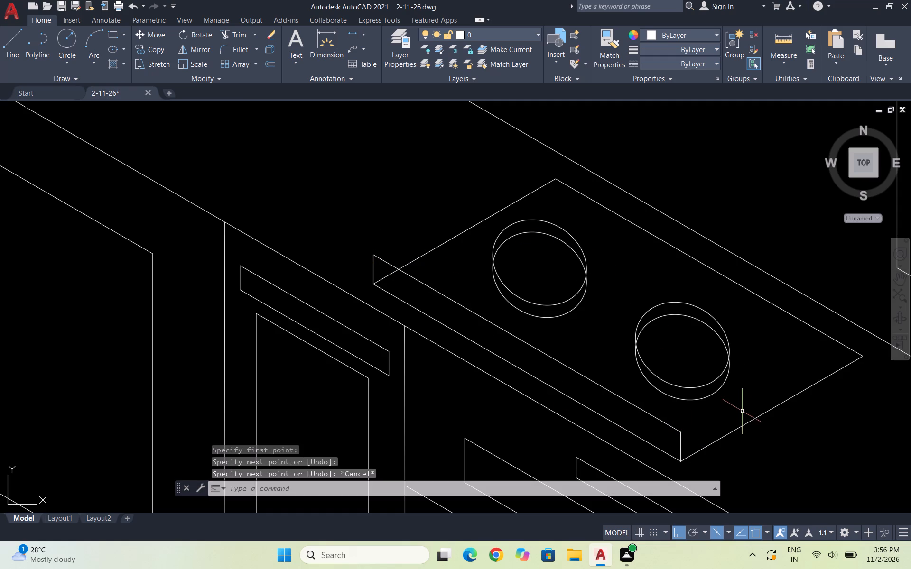
key("Escape")
key("Escape")
Draw a small, nearly round ellipse inside the front panel near its left end, using a vertical first axis.
type("el")
key("Return")
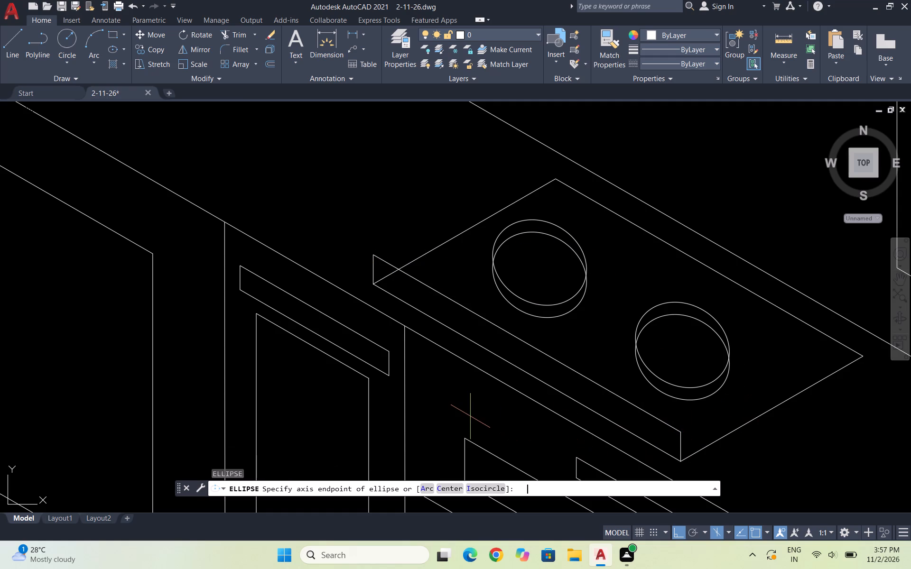
scroll(455, 315, "up", 1)
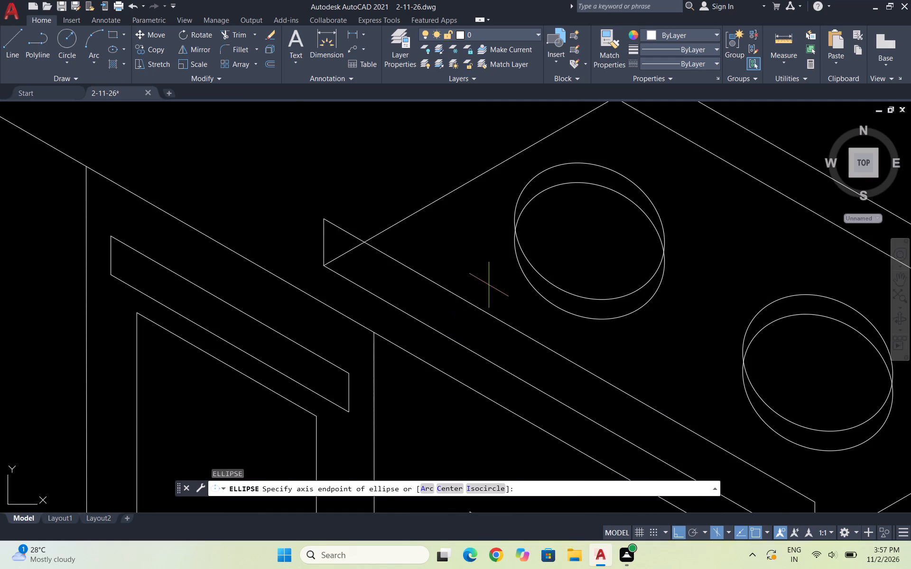
scroll(482, 290, "up", 2)
scroll(402, 291, "down", 1)
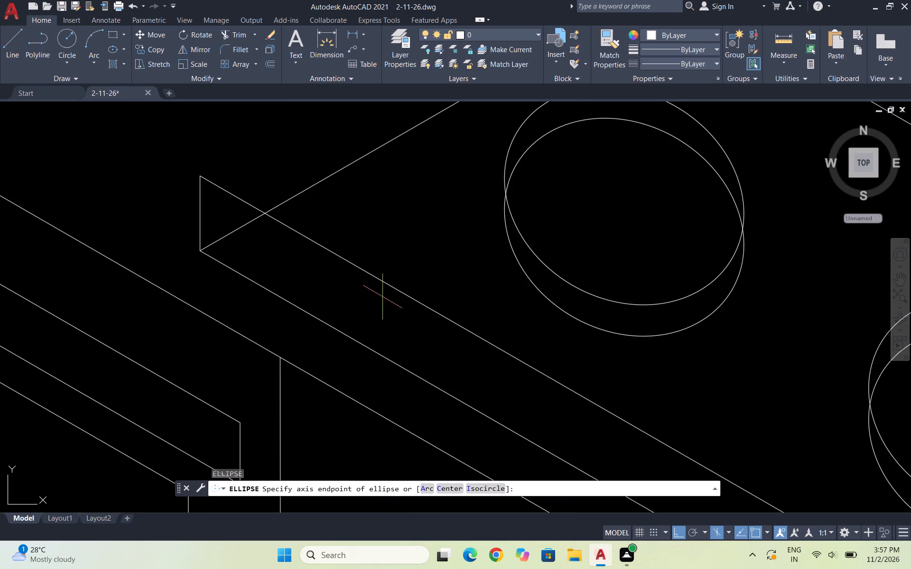
left_click(383, 298)
left_click(384, 344)
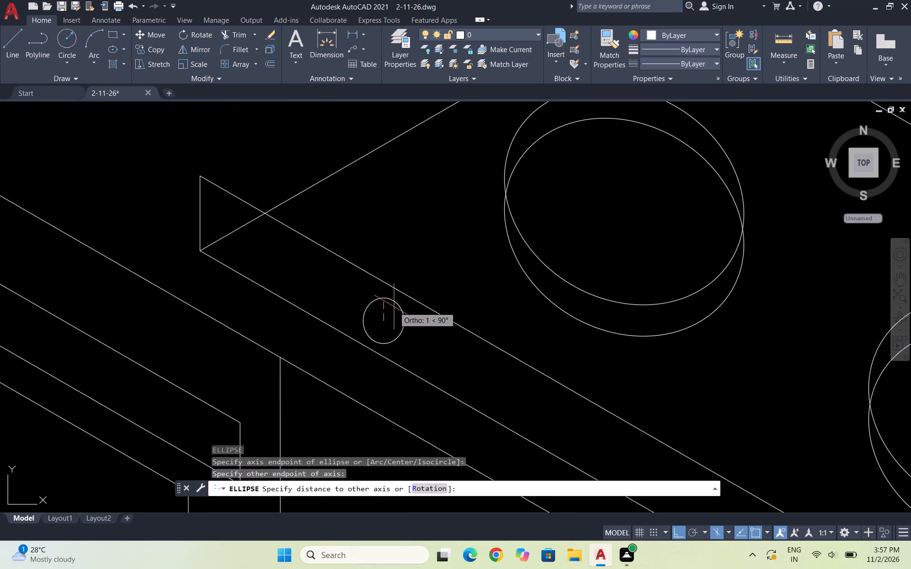
key("F5")
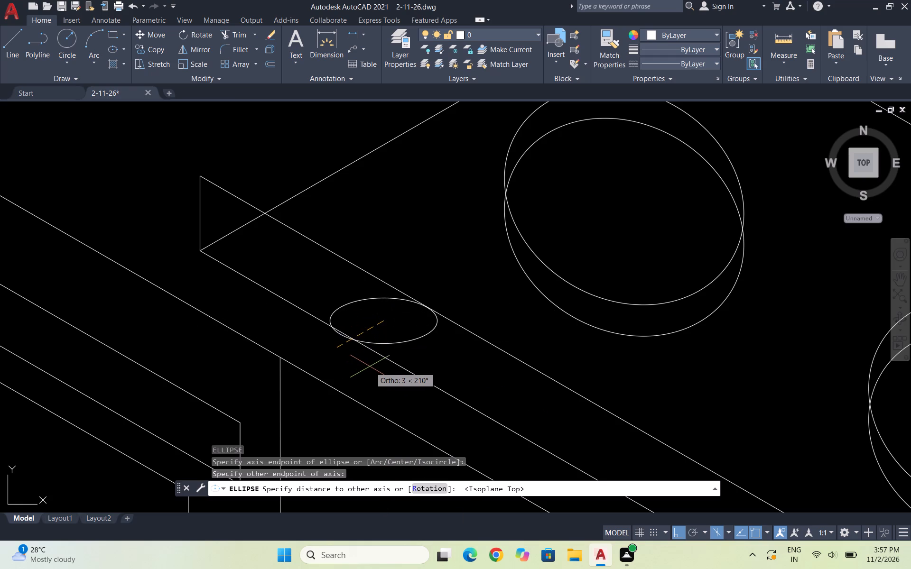
key("F5")
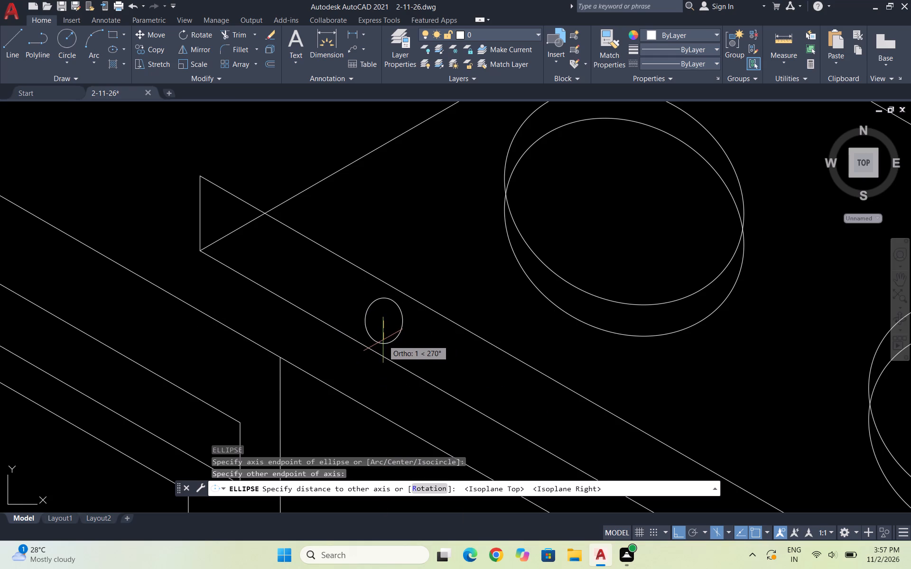
key("F5")
scroll(387, 341, "up", 1)
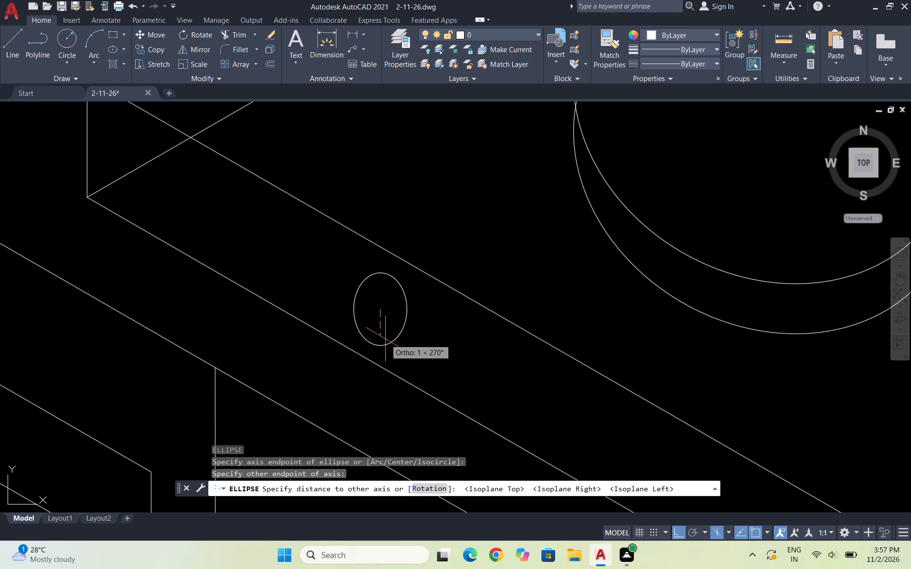
left_click(387, 349)
scroll(426, 306, "down", 4)
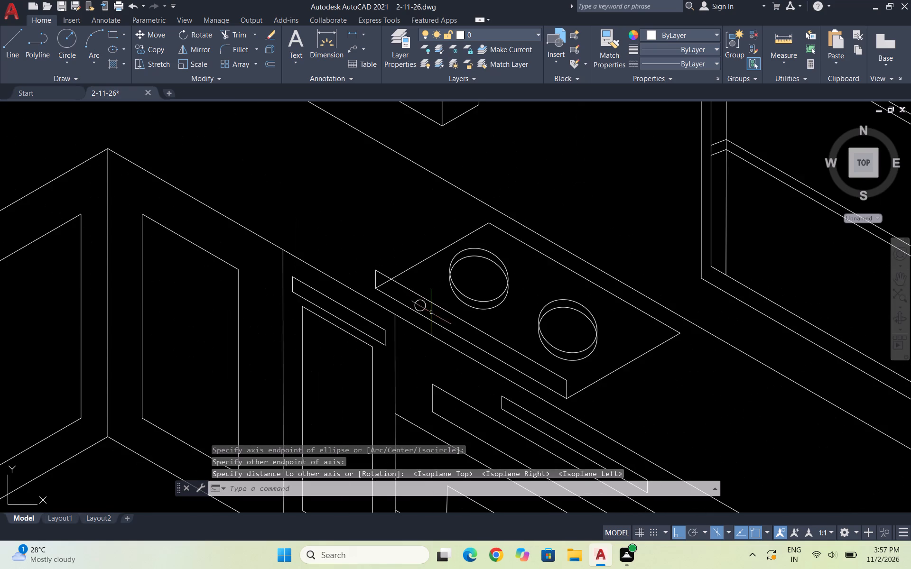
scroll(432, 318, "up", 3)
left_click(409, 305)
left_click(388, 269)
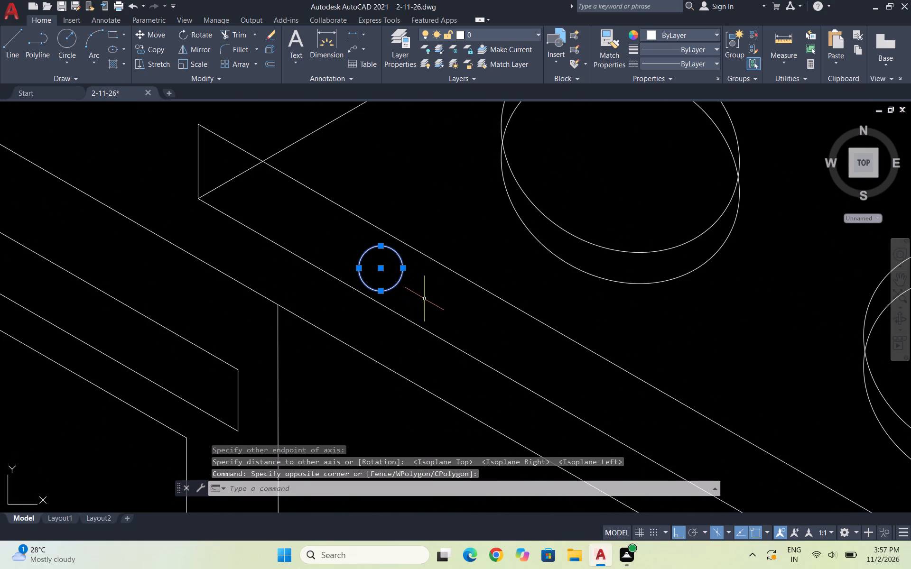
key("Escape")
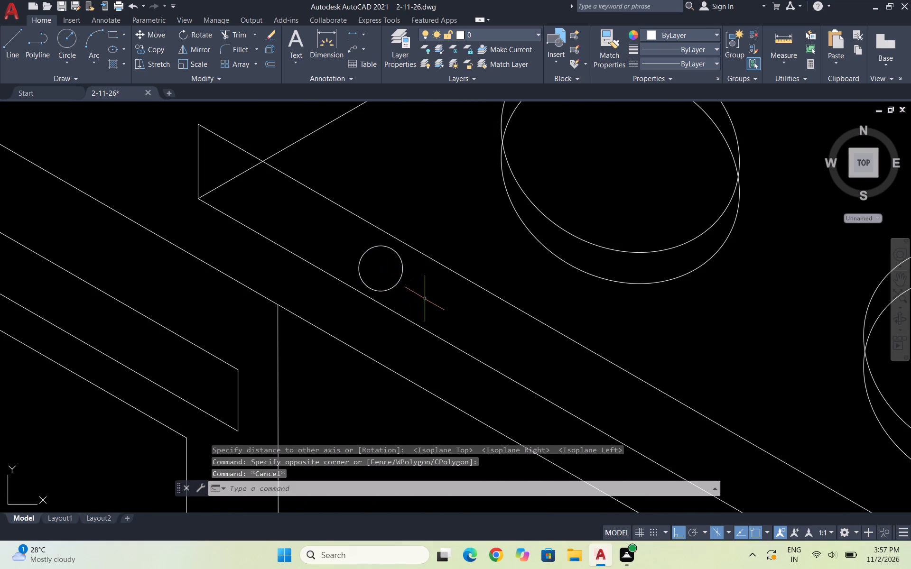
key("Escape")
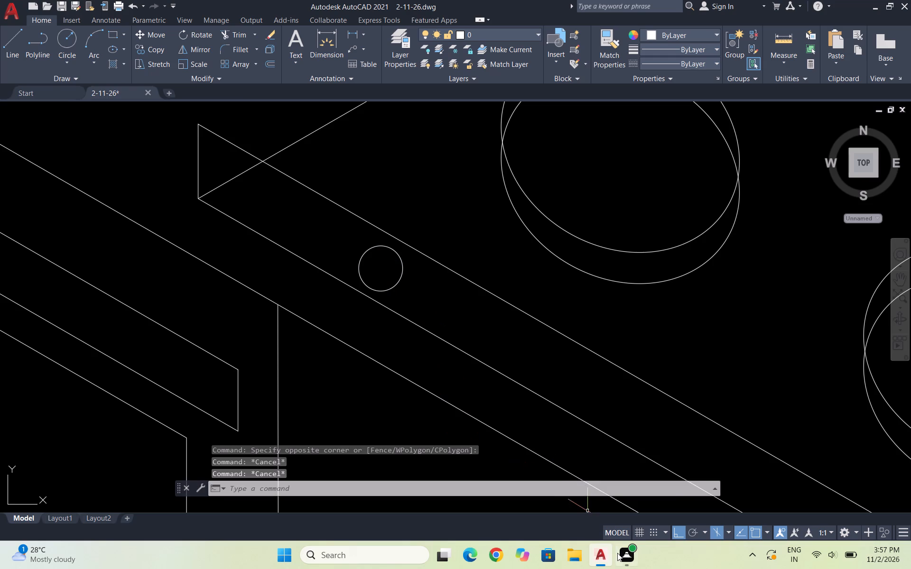
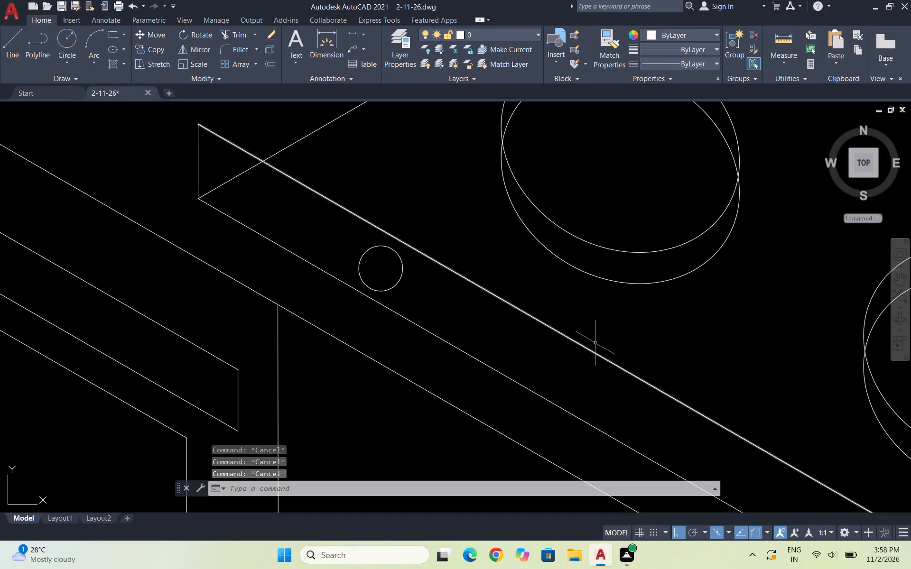
Copy the small round knob along the front panel, placing copies about 14 units away at 330° near the middle and near the panel's lower end.
scroll(412, 281, "up", 2)
left_click(411, 294)
left_click(341, 271)
scroll(348, 277, "down", 3)
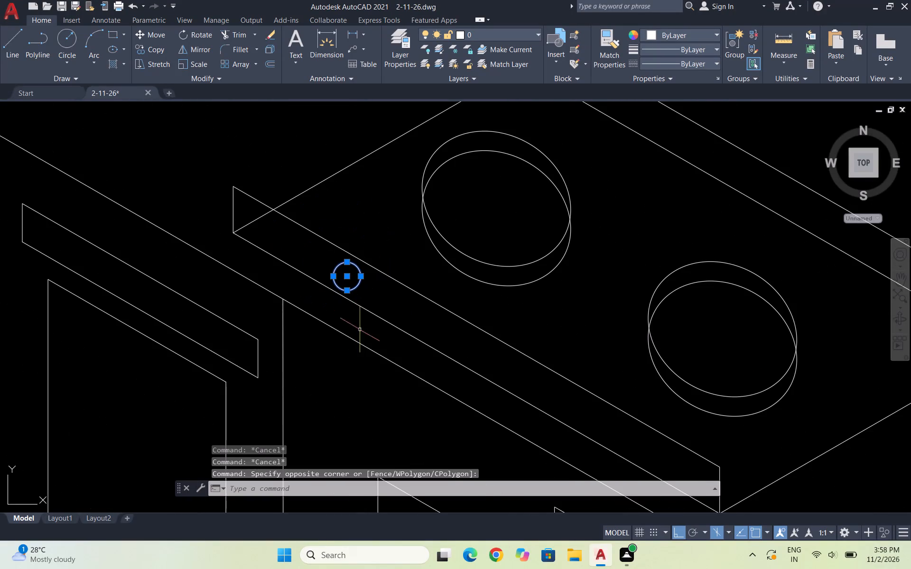
type("co")
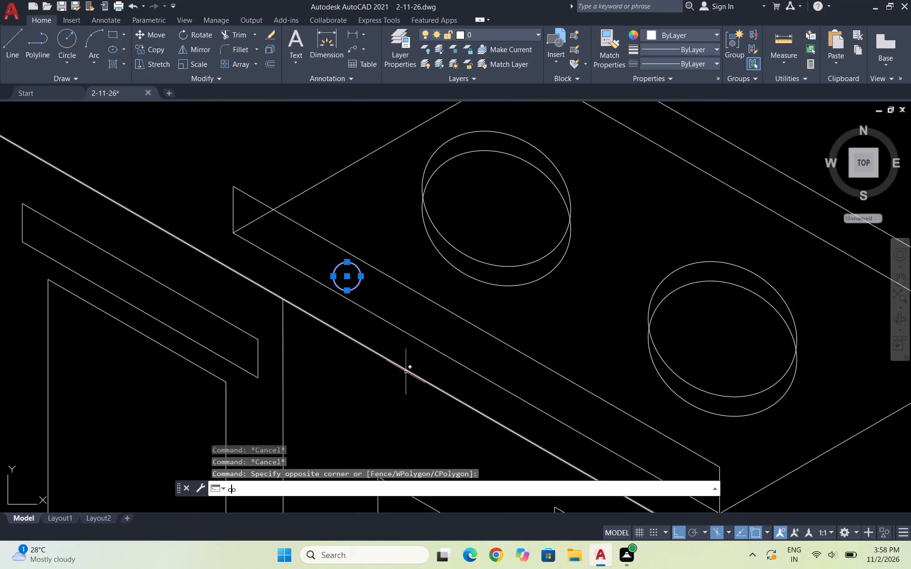
key("Return")
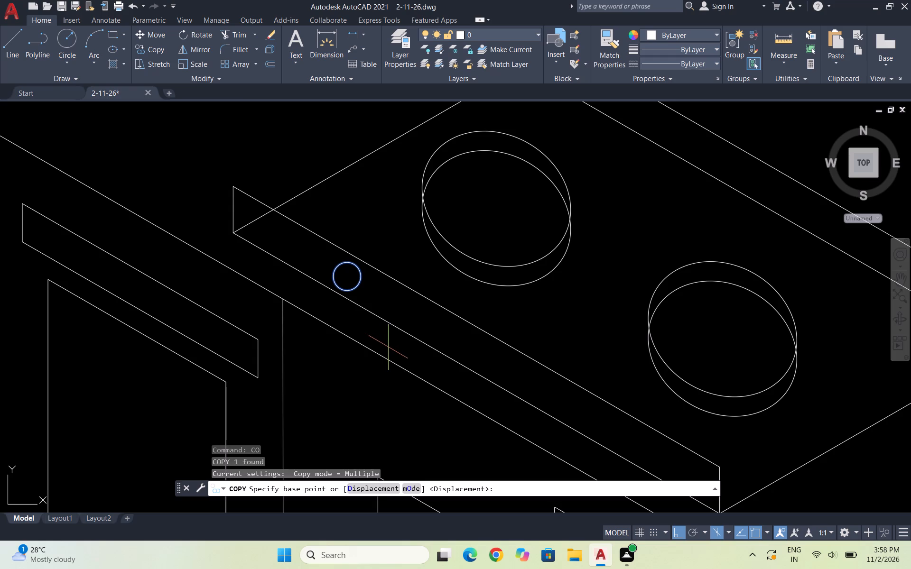
left_click(344, 276)
scroll(406, 305, "down", 2)
scroll(431, 308, "up", 2)
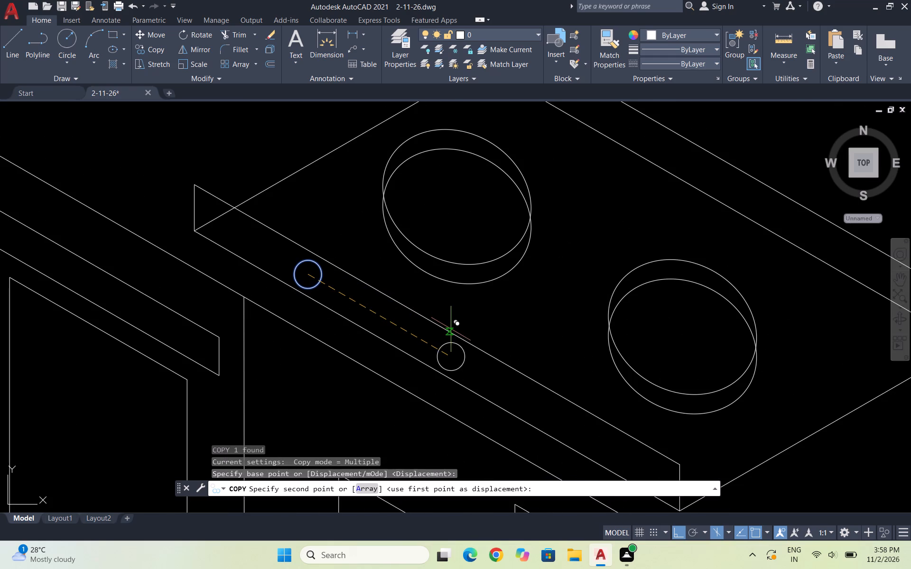
left_click(451, 329)
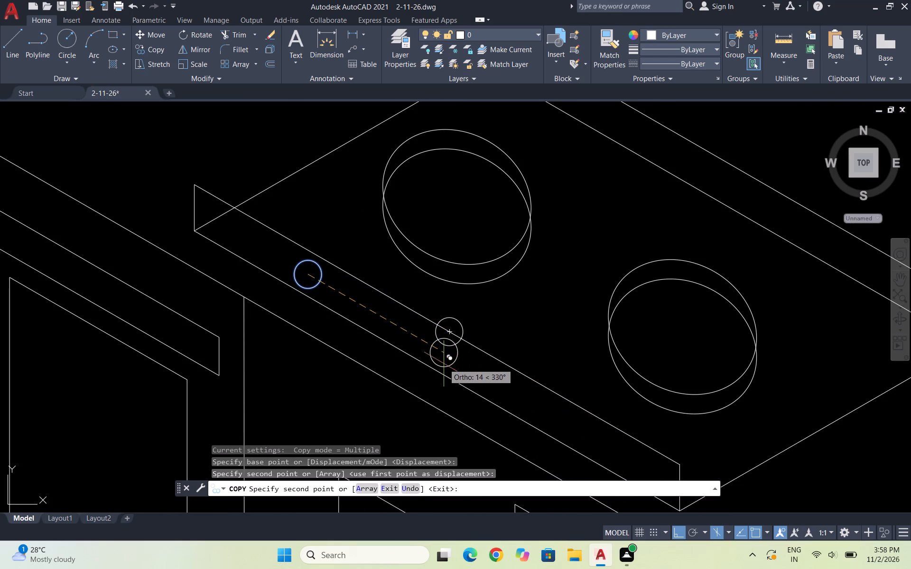
left_click(443, 358)
scroll(550, 379, "down", 3)
scroll(571, 388, "up", 2)
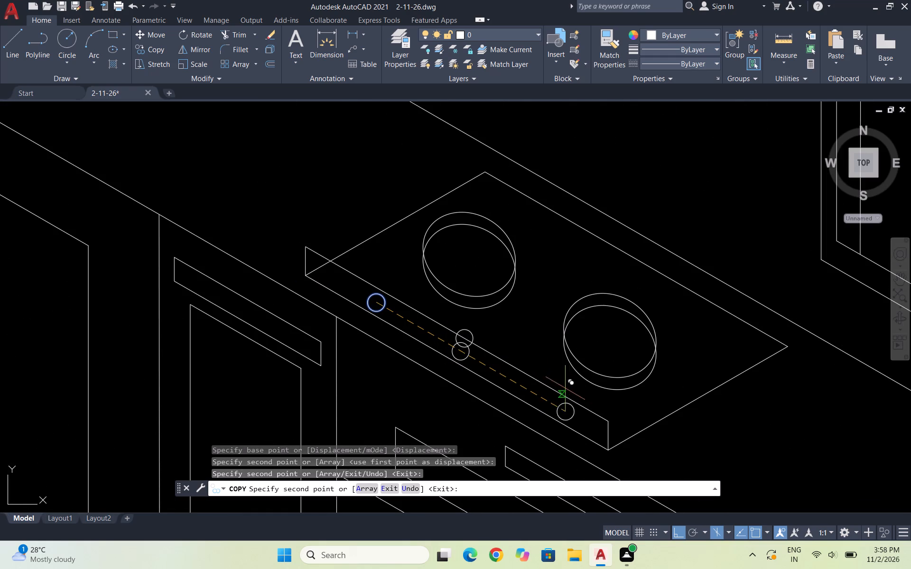
left_click(560, 410)
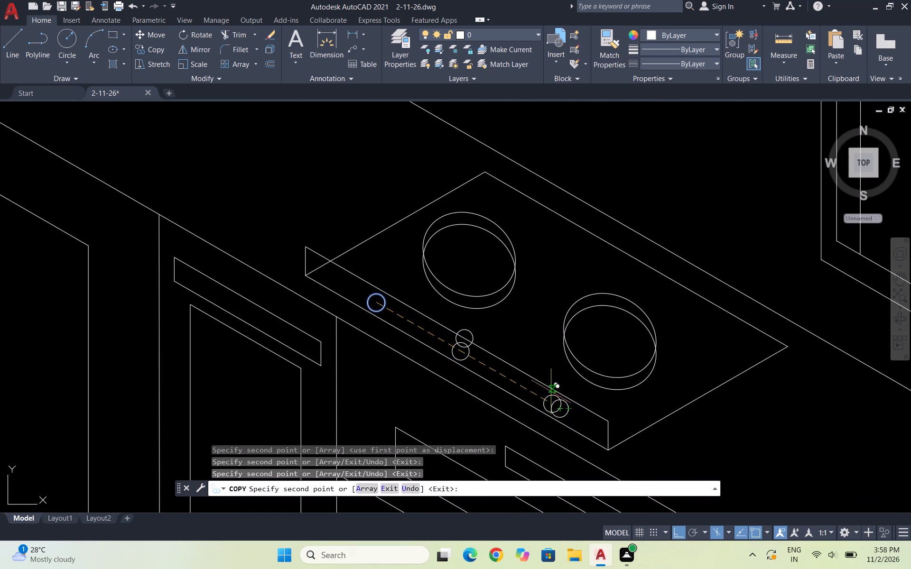
key("Escape")
Erase the stray knob copy that overlaps the front panel's upper edge beside the middle knob.
scroll(442, 375, "up", 4)
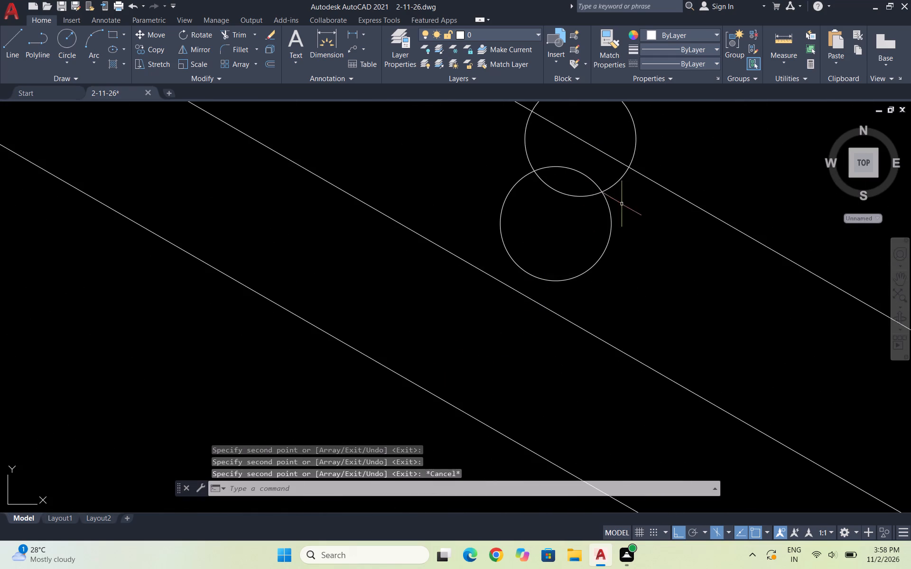
left_click(622, 204)
left_click(616, 177)
key("Delete")
key("Escape")
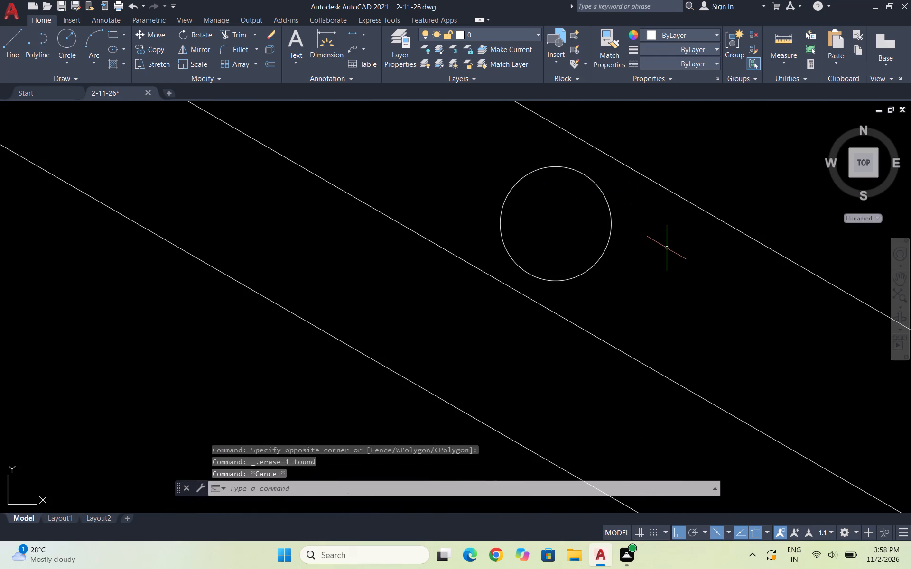
key("Escape")
key("Escape")
scroll(662, 269, "down", 4)
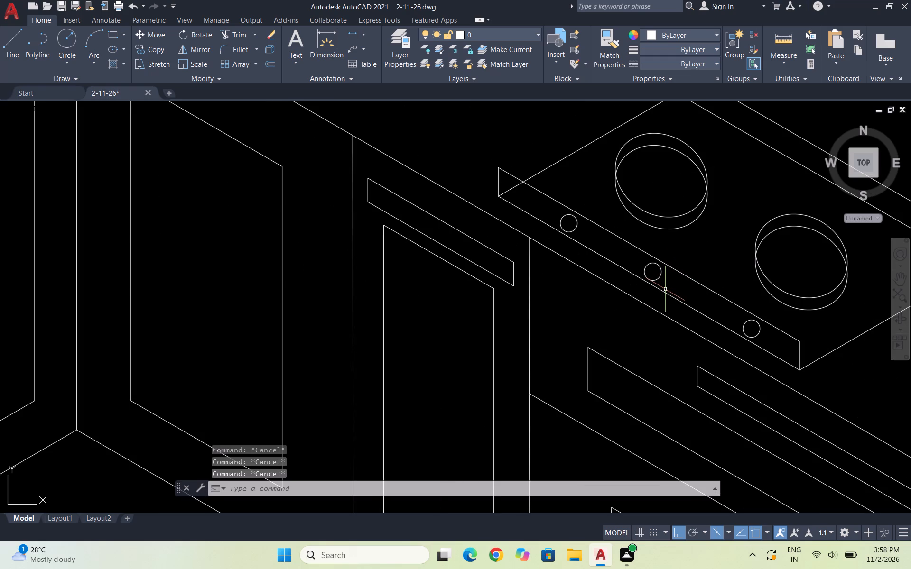
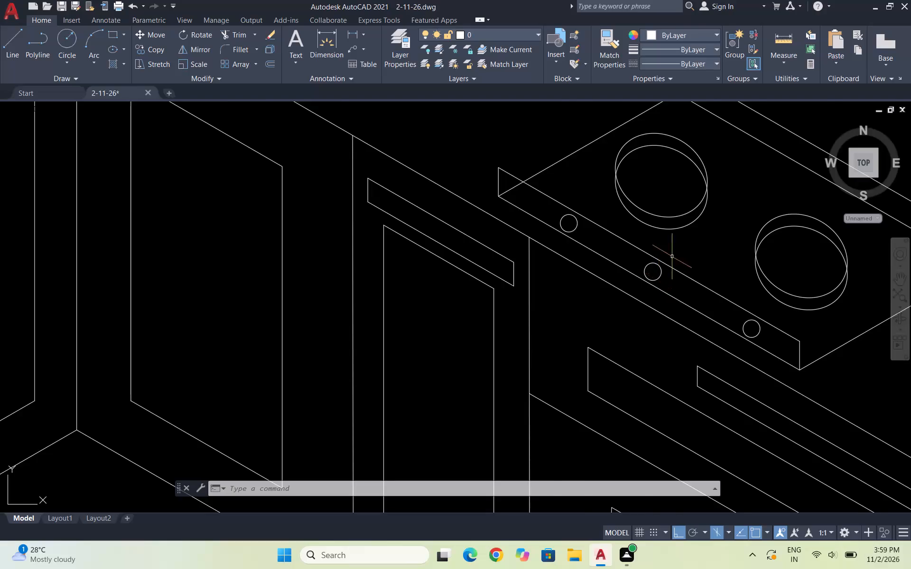
Draw a smaller burner ellipse on the cooktop between the two large burners and the rear edge, its first axis along 330°.
scroll(674, 255, "down", 3)
key("Escape")
key("Escape")
scroll(695, 239, "up", 1)
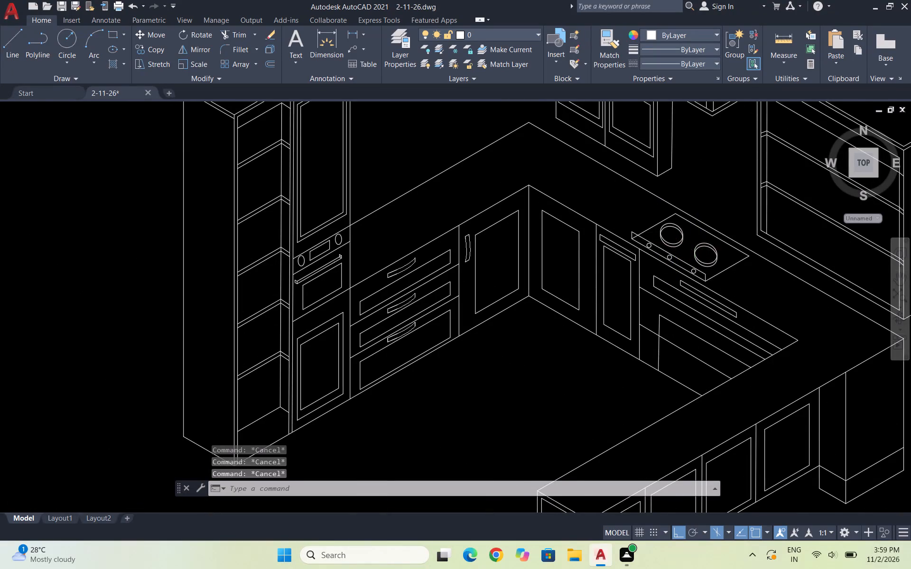
scroll(670, 276, "up", 2)
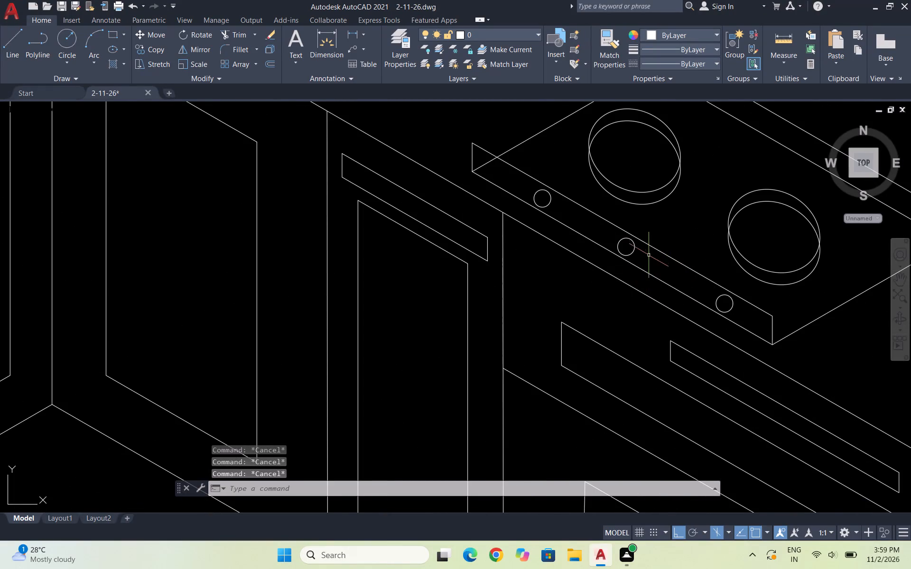
scroll(649, 252, "up", 1)
scroll(662, 250, "down", 2)
scroll(717, 163, "up", 2)
key("Escape")
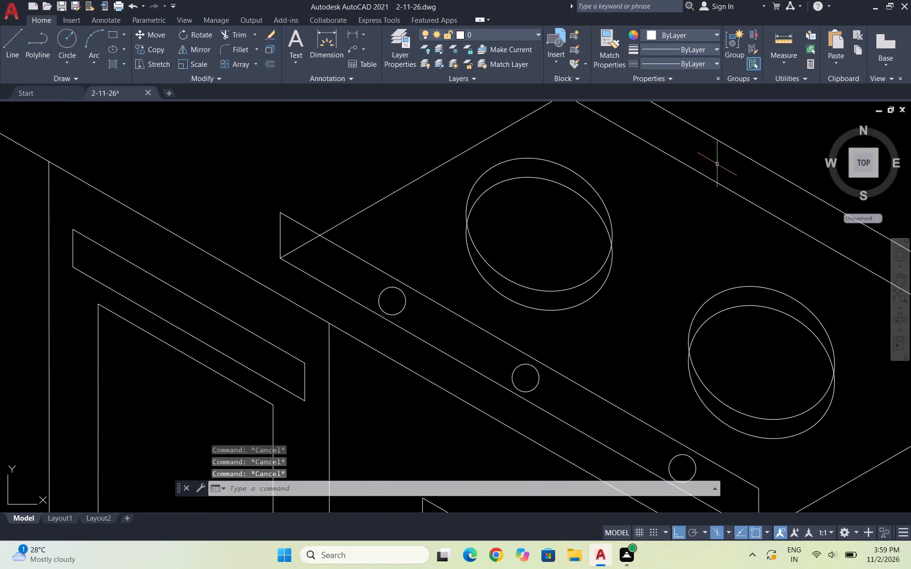
type("el")
key("Return")
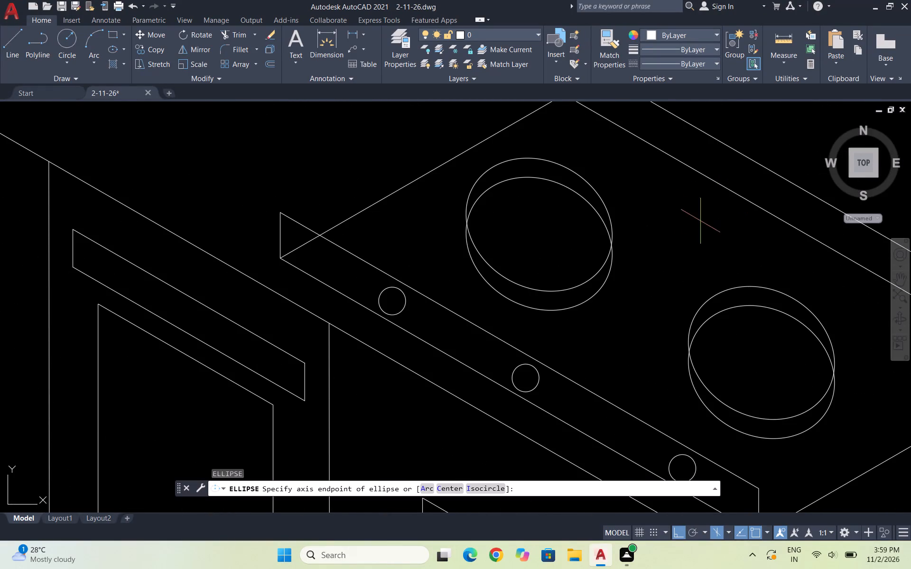
left_click(641, 199)
left_click(729, 249)
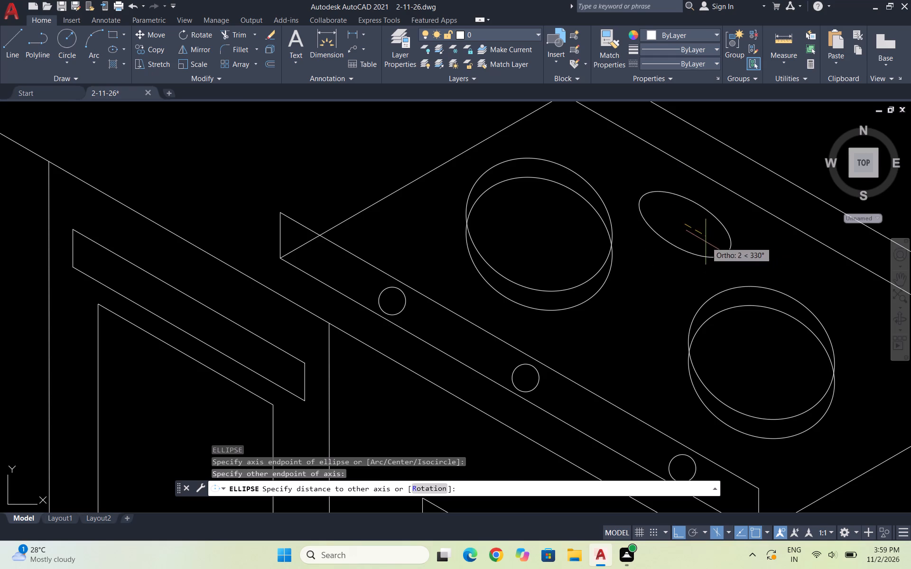
left_click(678, 262)
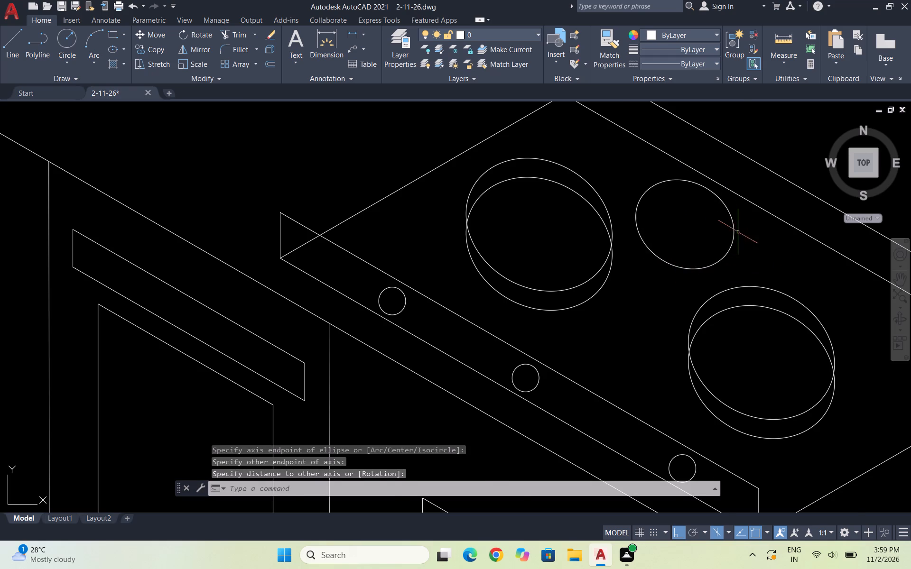
Copy the small burner ellipse near the cooktop's rear edge.
scroll(739, 236, "up", 1)
left_click_drag(743, 262, 738, 260)
left_click(713, 246)
scroll(727, 248, "down", 1)
type("co")
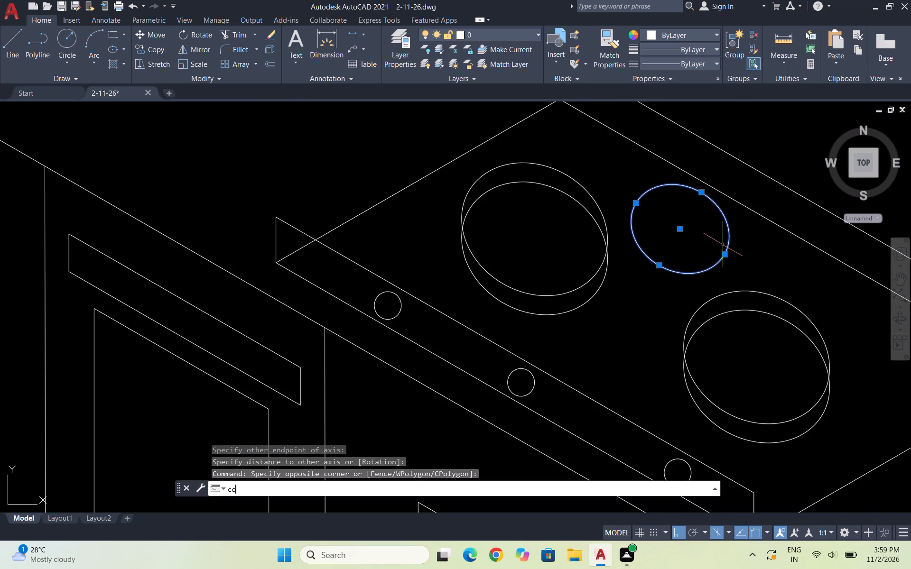
key("Return")
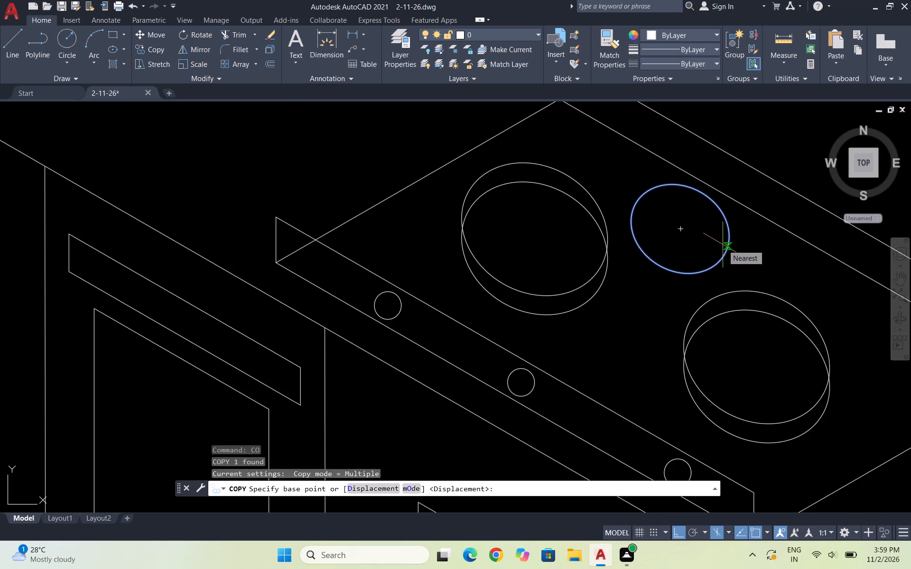
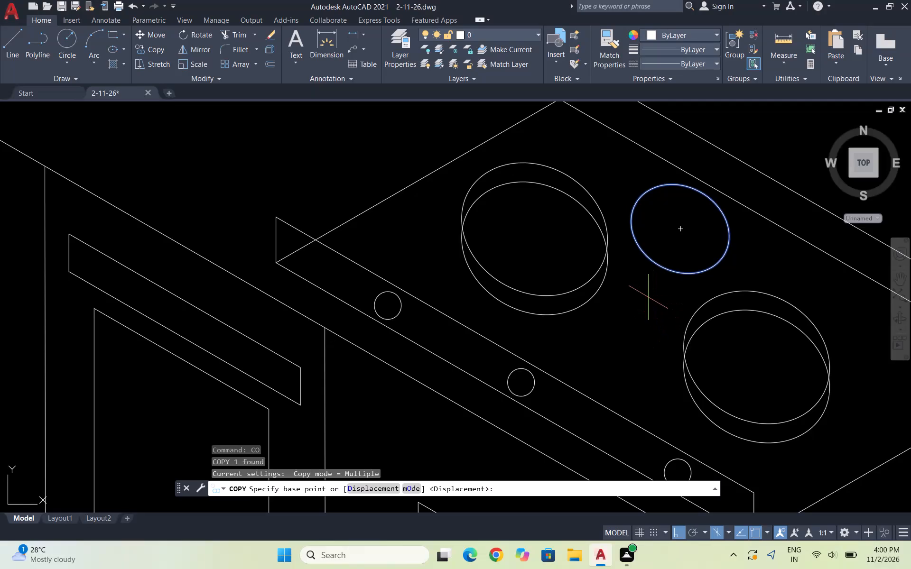
Copy the small burner ellipse a short distance straight up so the pair forms the burner's raised rim.
key("Escape")
scroll(664, 249, "up", 2)
left_click(673, 294)
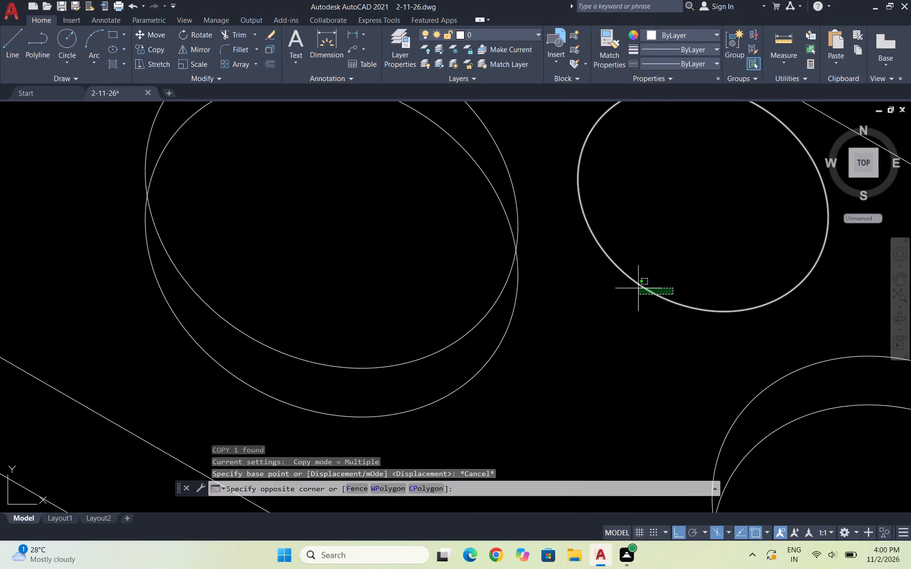
left_click(636, 288)
scroll(638, 307, "down", 1)
type("co")
key("Return")
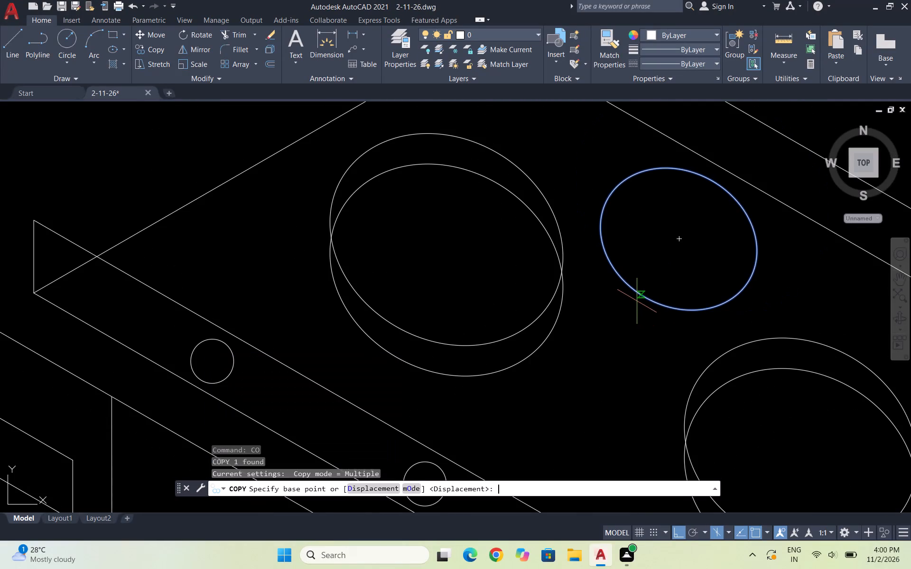
left_click(686, 245)
left_click(680, 225)
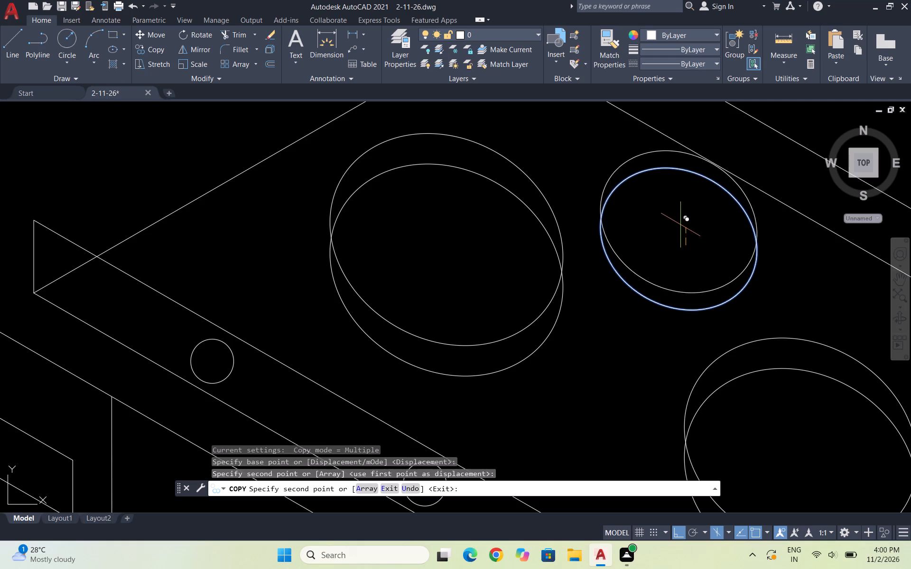
scroll(771, 184, "down", 4)
key("Escape")
Delete both large burners, each a pair of ellipses, from the cooktop.
scroll(763, 187, "up", 1)
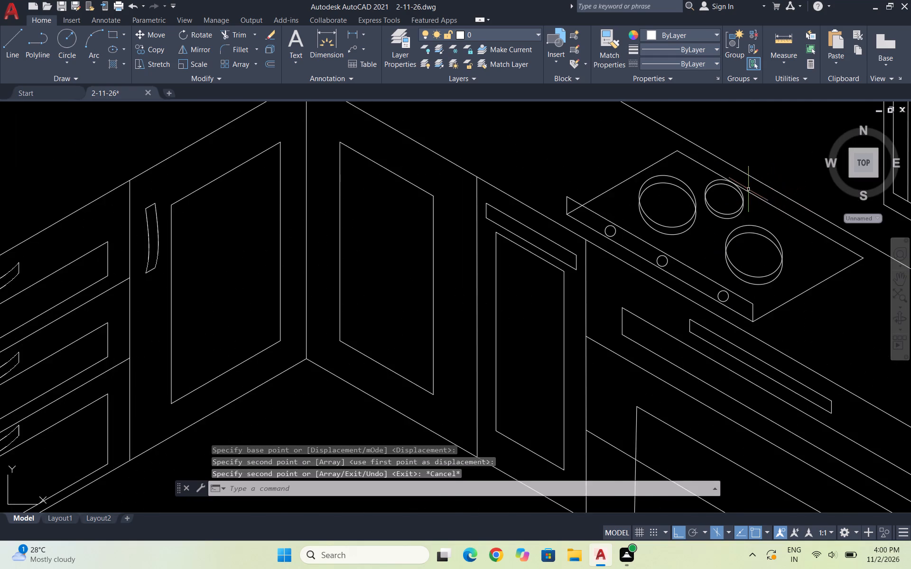
scroll(746, 189, "up", 2)
scroll(716, 323, "down", 2)
scroll(746, 354, "up", 1)
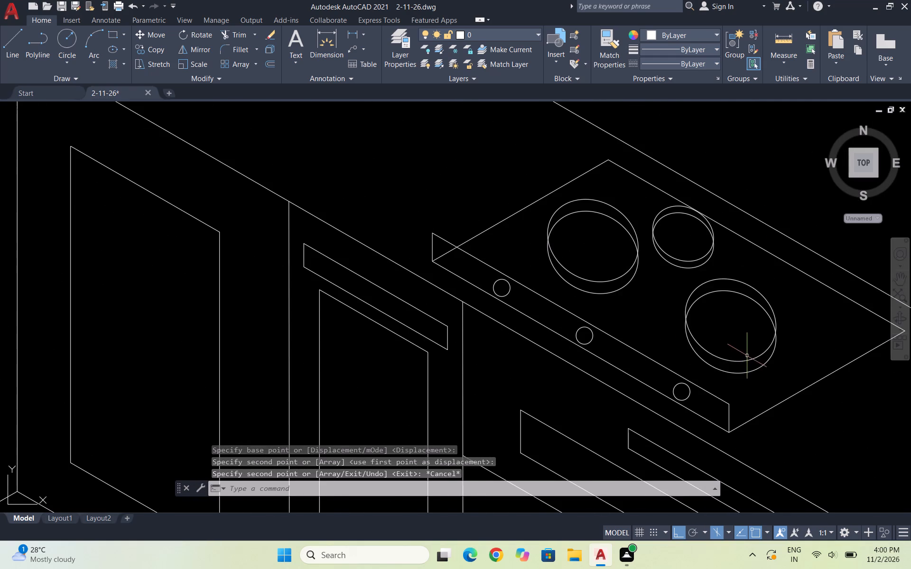
left_click(750, 365)
left_click(688, 326)
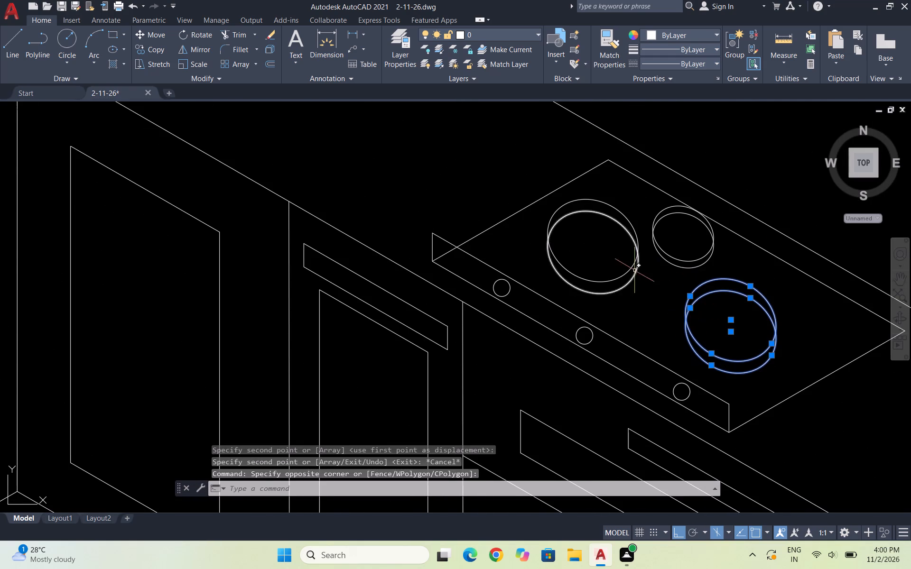
left_click(627, 271)
left_click_drag(641, 295, 629, 291)
left_click(600, 283)
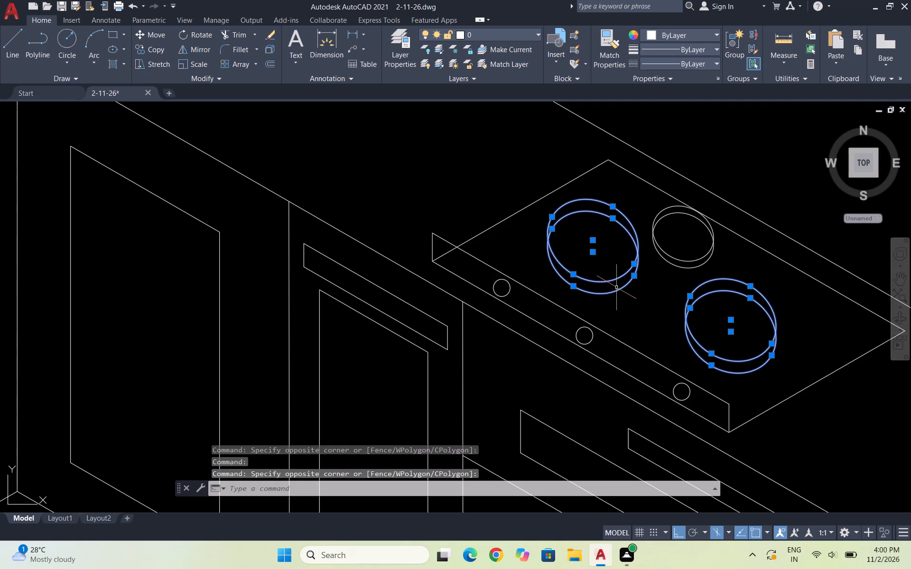
key("Delete")
Move the small burner's two ellipses about 11 units along 150° on the top isoplane, toward the cooktop's back corner.
left_click(711, 267)
left_click(678, 252)
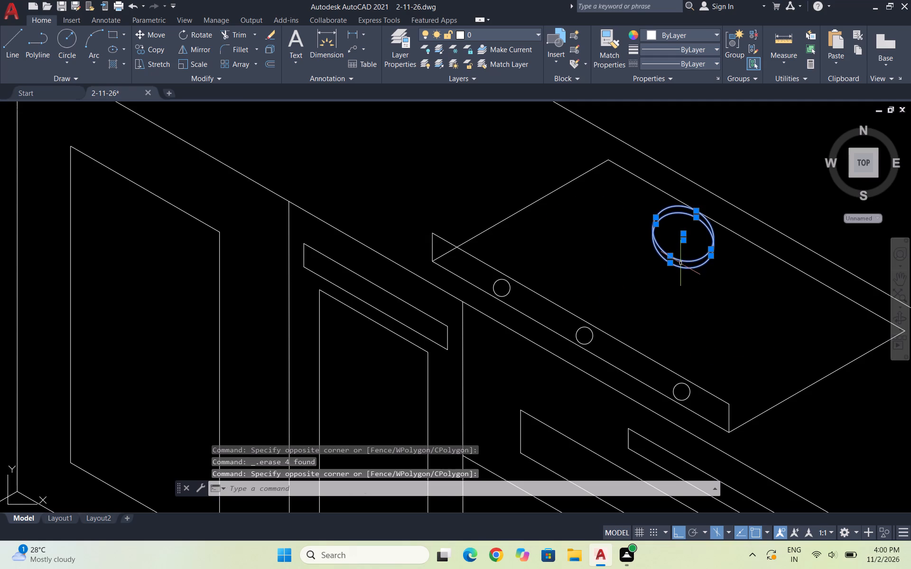
key("m")
key("Return")
left_click(684, 255)
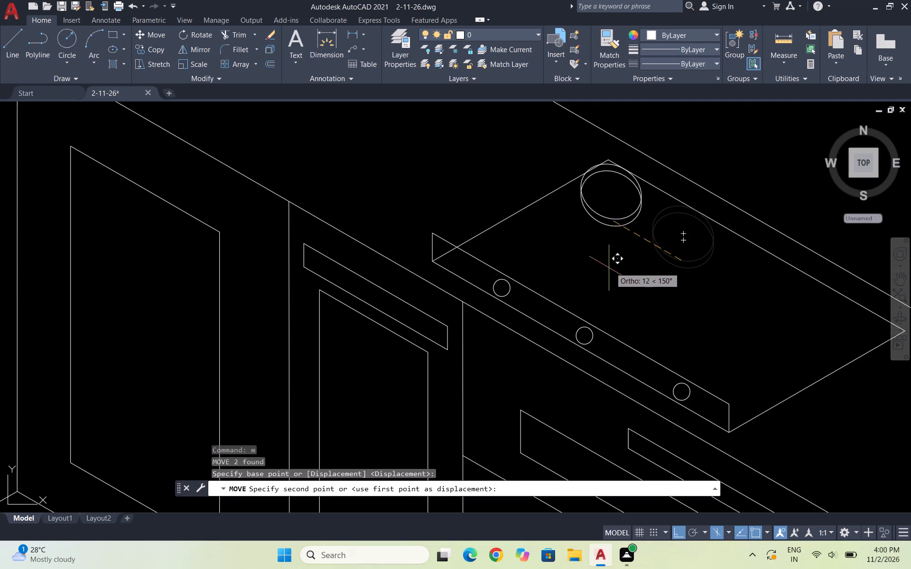
key("F5")
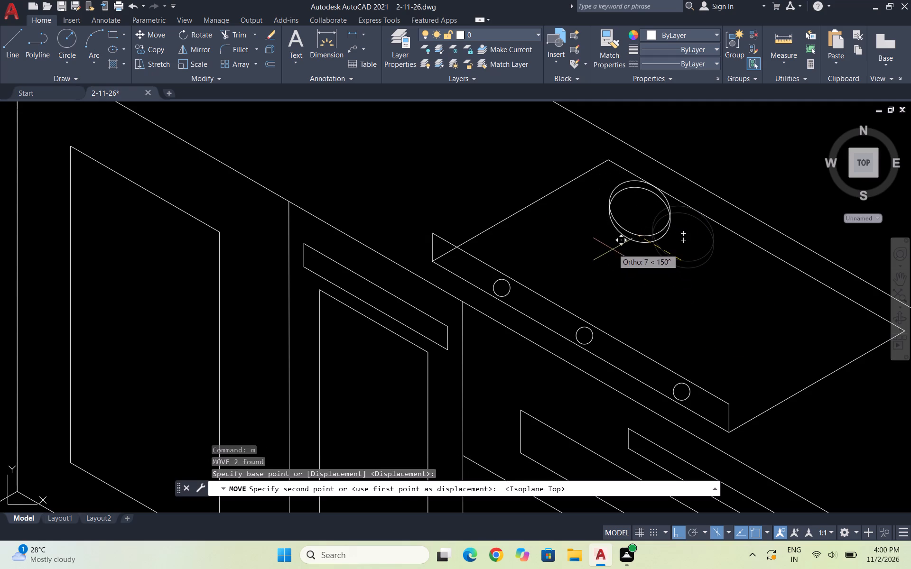
scroll(593, 243, "up", 1)
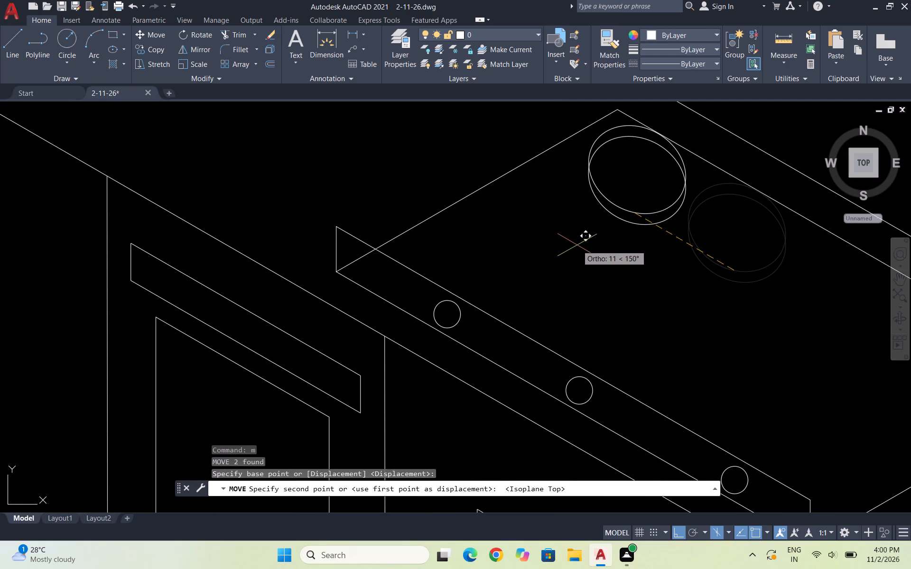
left_click(577, 245)
key("Escape")
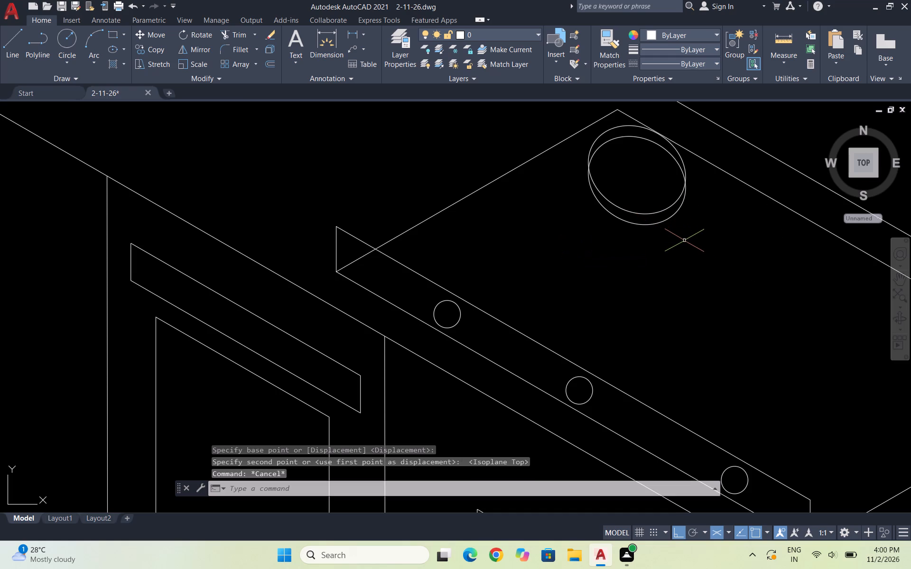
key("Escape")
Move the small burner's two ellipses about 1 unit along 210°, away from the cooktop's rear edge.
left_click(684, 241)
left_click(634, 198)
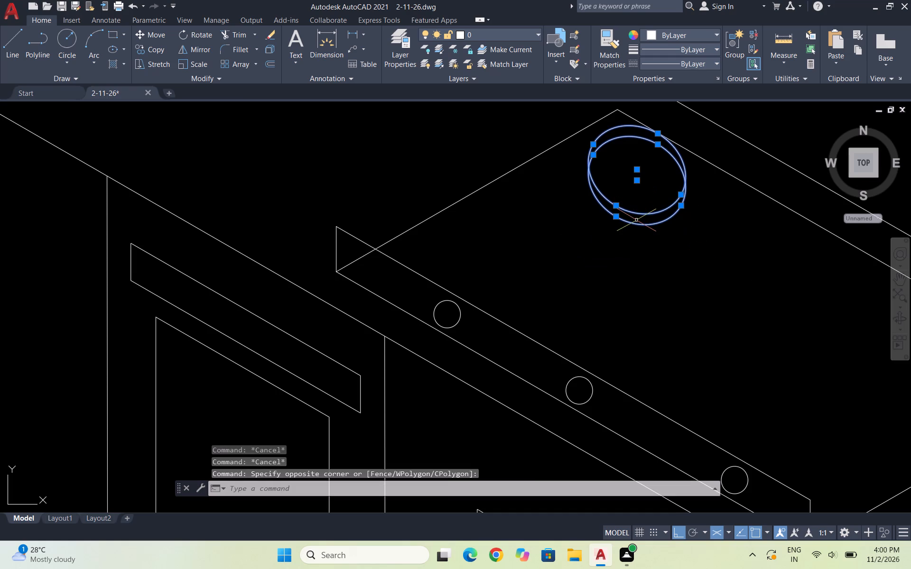
key("m")
key("Return")
left_click(650, 178)
left_click(637, 185)
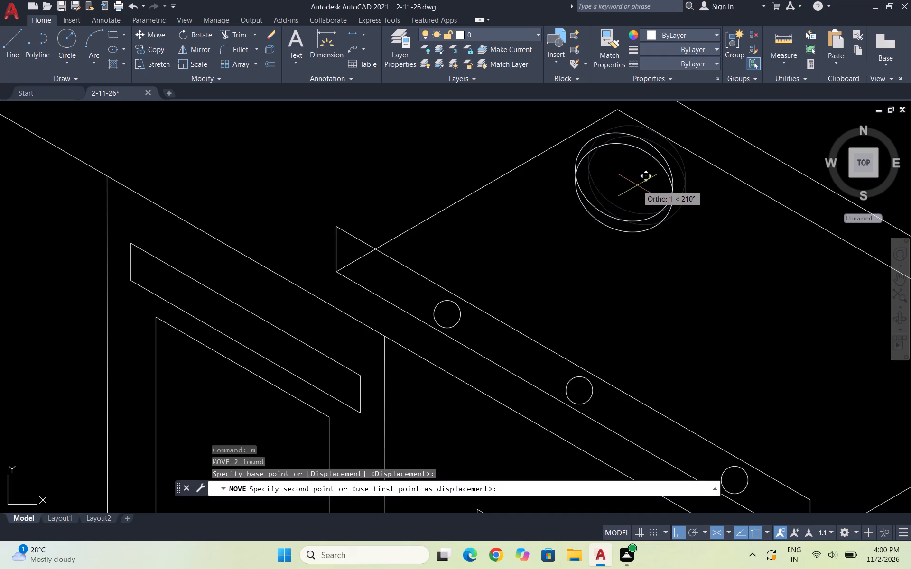
Copy the small burner along 210° toward the knobs to make a front burner.
left_click(688, 258)
left_click(619, 211)
key("c")
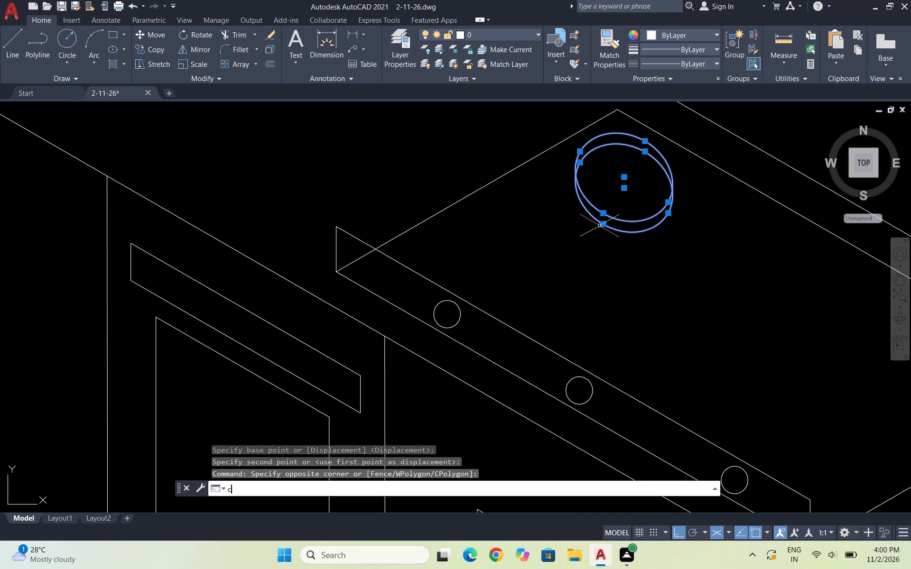
key("o")
key("Return")
left_click(624, 184)
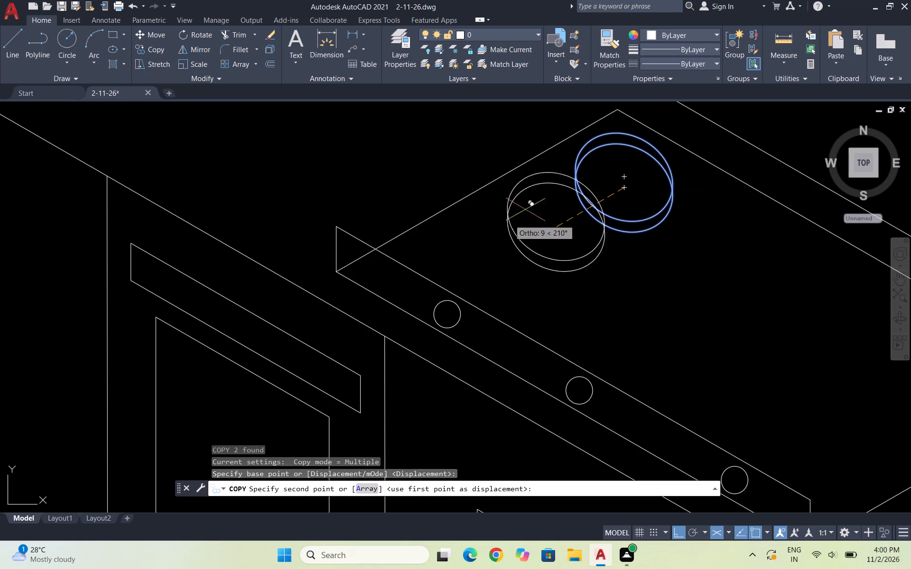
left_click(496, 239)
key("Escape")
Copy the front and rear burner pair along 330° at about 29 and about 15 units, completing six burners.
left_click_drag(676, 284, 669, 282)
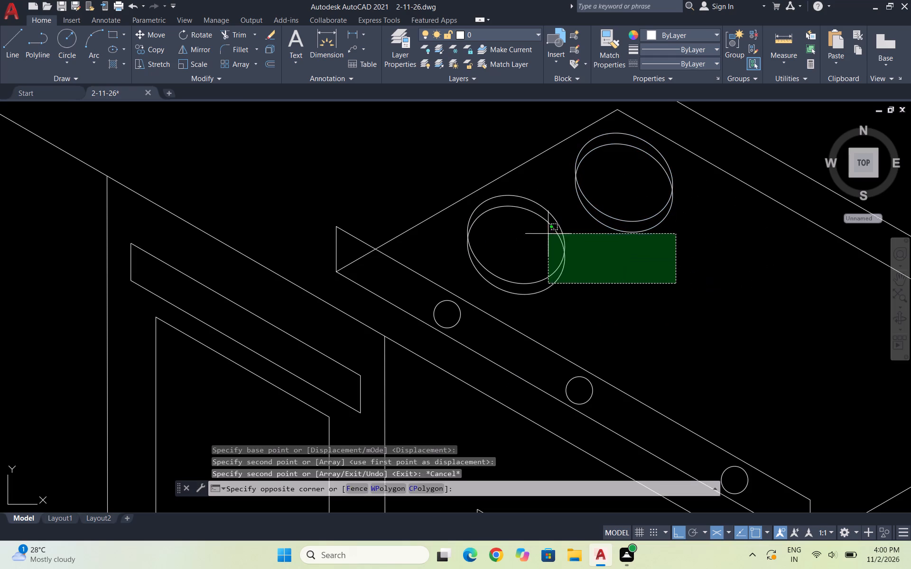
left_click(516, 210)
scroll(605, 244, "down", 1)
key("c")
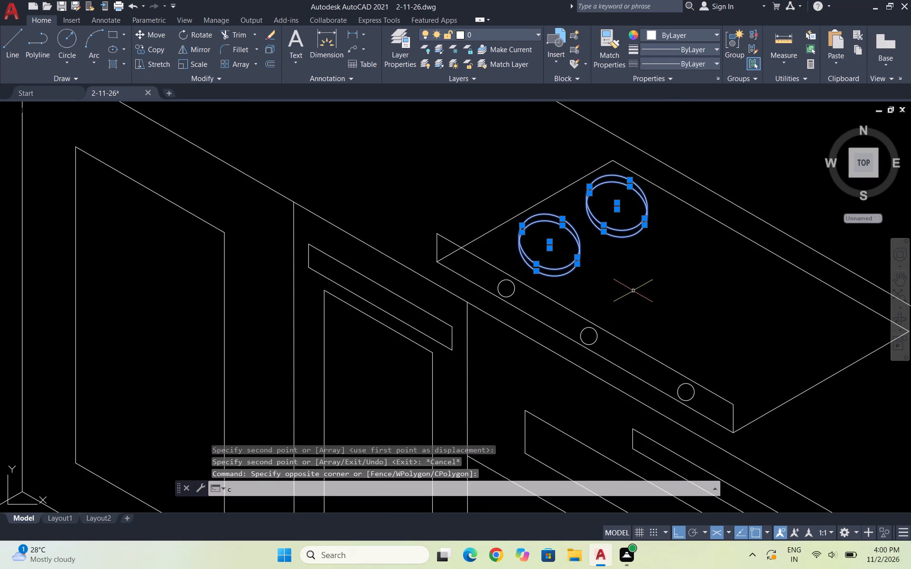
key("o")
key("Return")
left_click(567, 236)
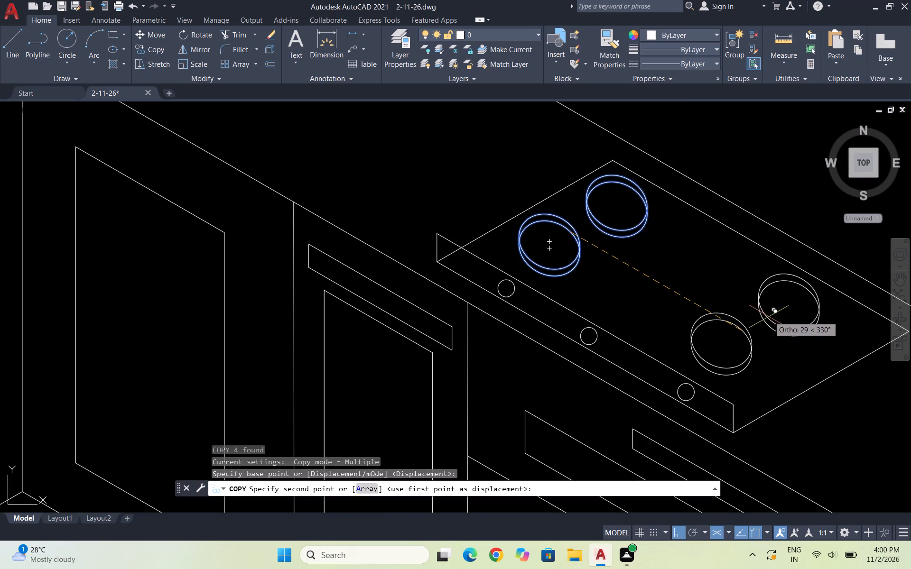
left_click(769, 317)
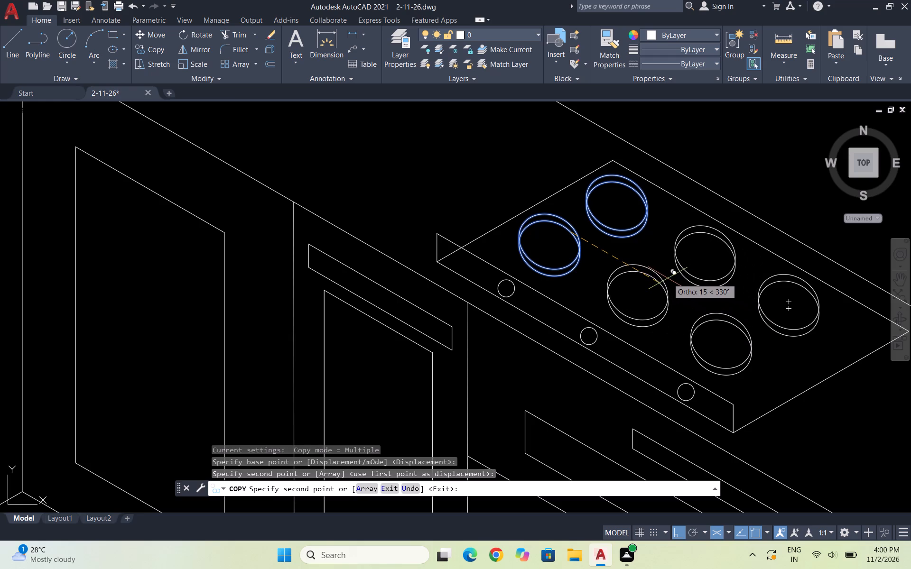
left_click(668, 278)
key("Escape")
Save the kitchen drawing.
scroll(779, 279, "down", 2)
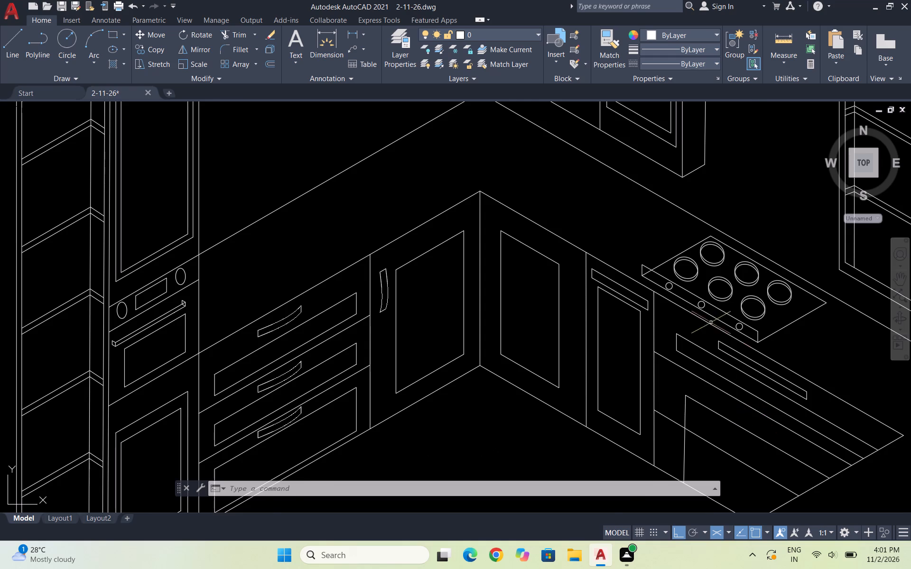
scroll(673, 320, "down", 3)
key("Escape")
key("Escape")
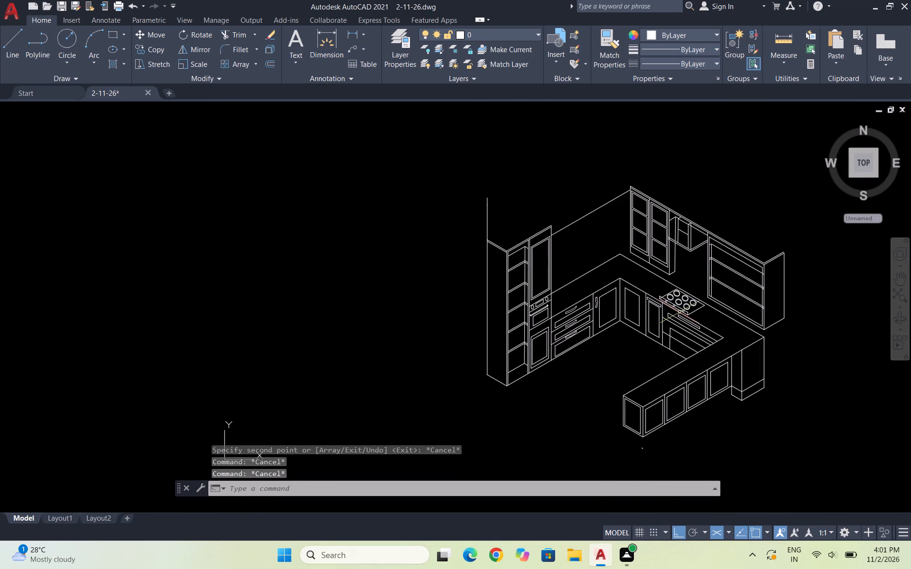
key("ctrl+s")
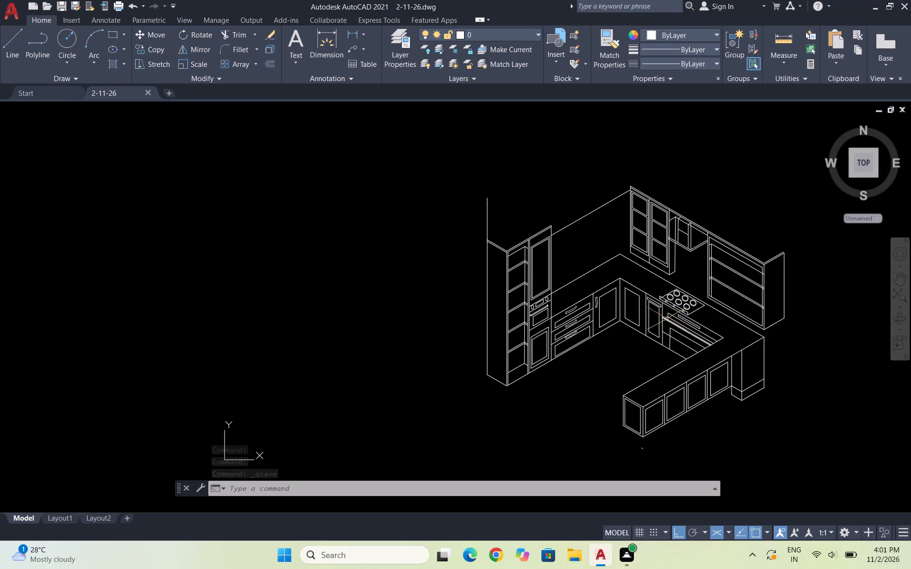
key("Escape")
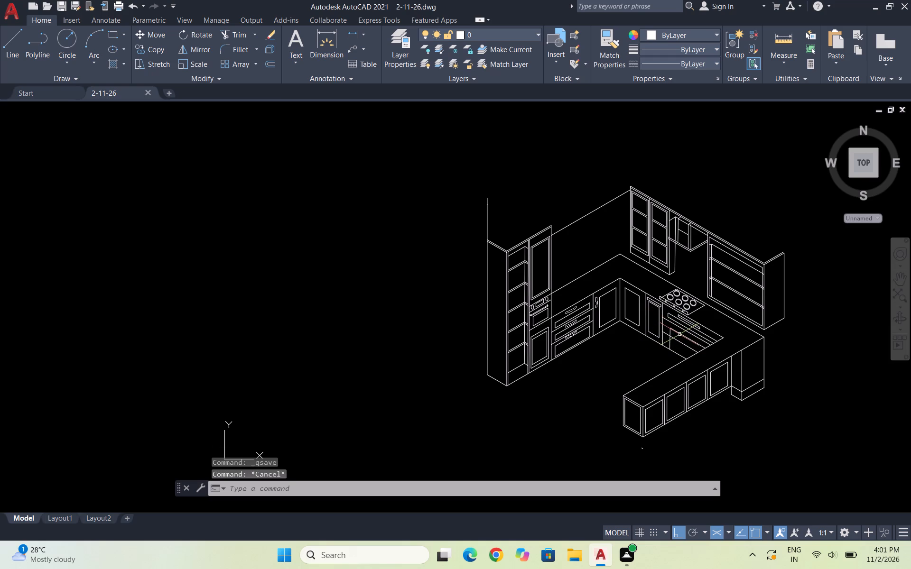
key("ctrl+s")
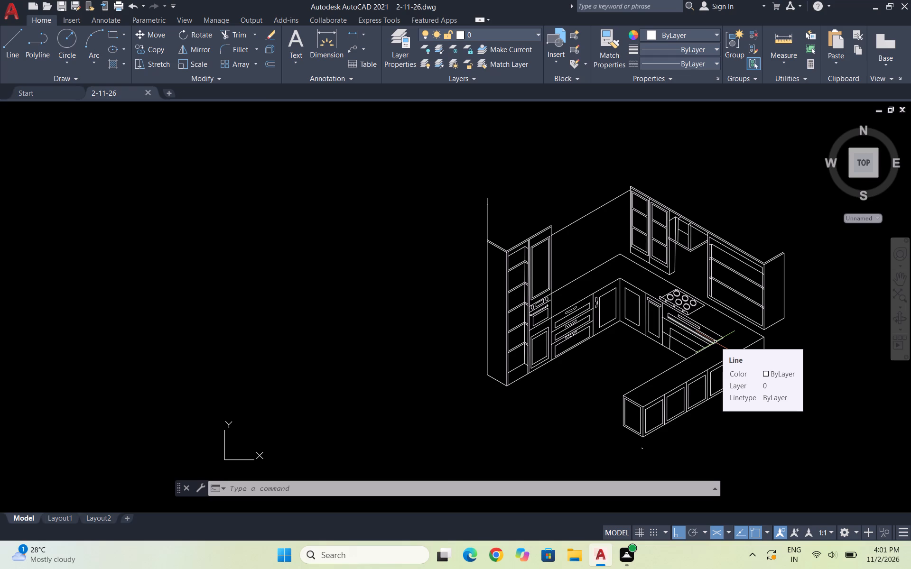
key("Escape")
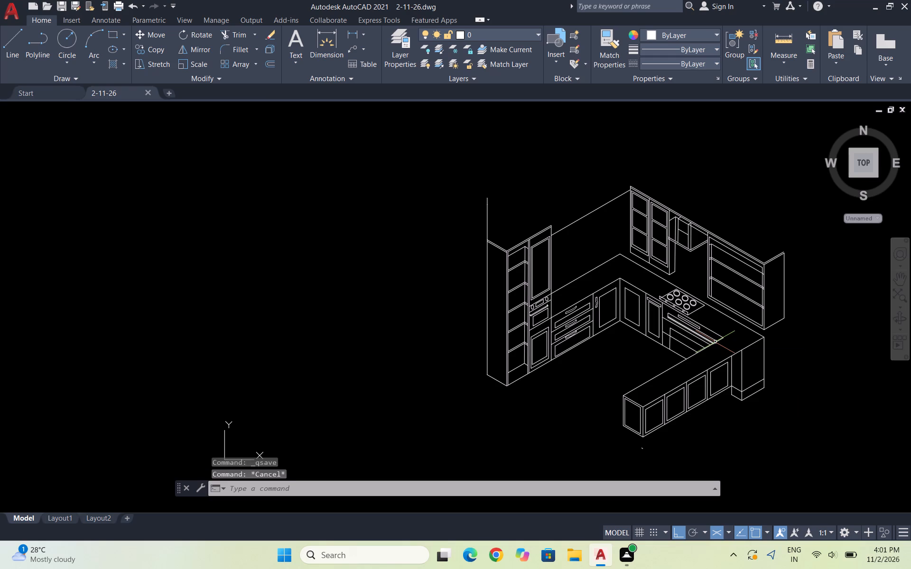
key("Escape")
key("Escape")
key("Escape")
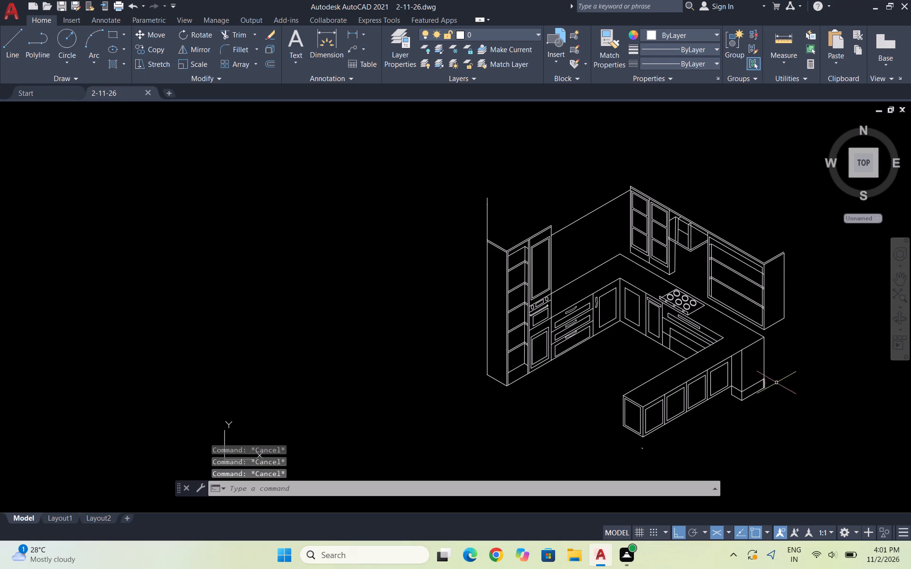
Delete the stray point below the front corner of the peninsula cabinets.
left_click(659, 456)
left_click(633, 442)
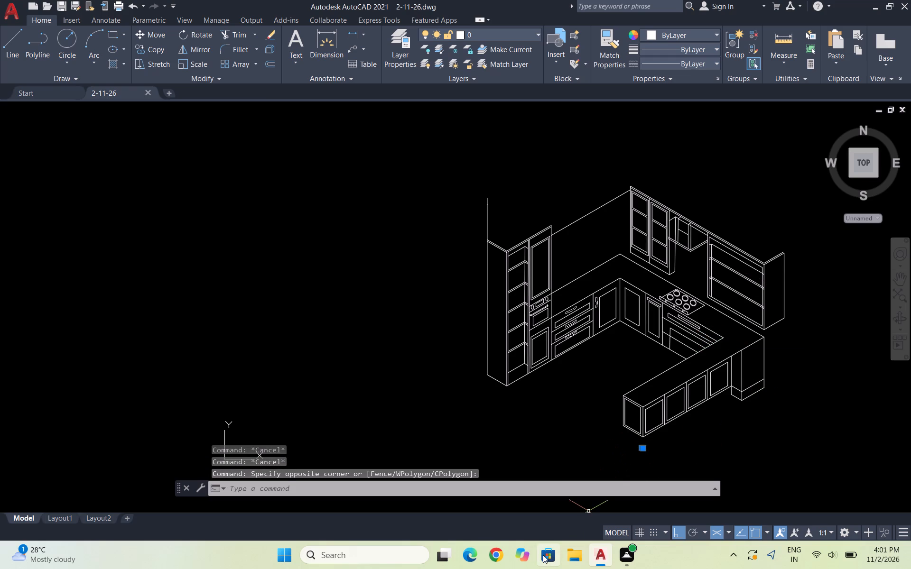
key("Delete")
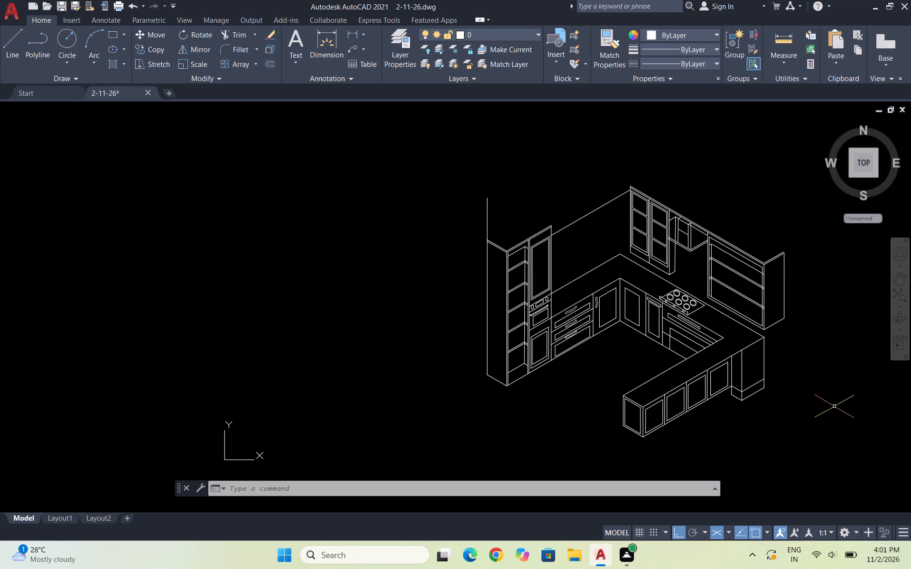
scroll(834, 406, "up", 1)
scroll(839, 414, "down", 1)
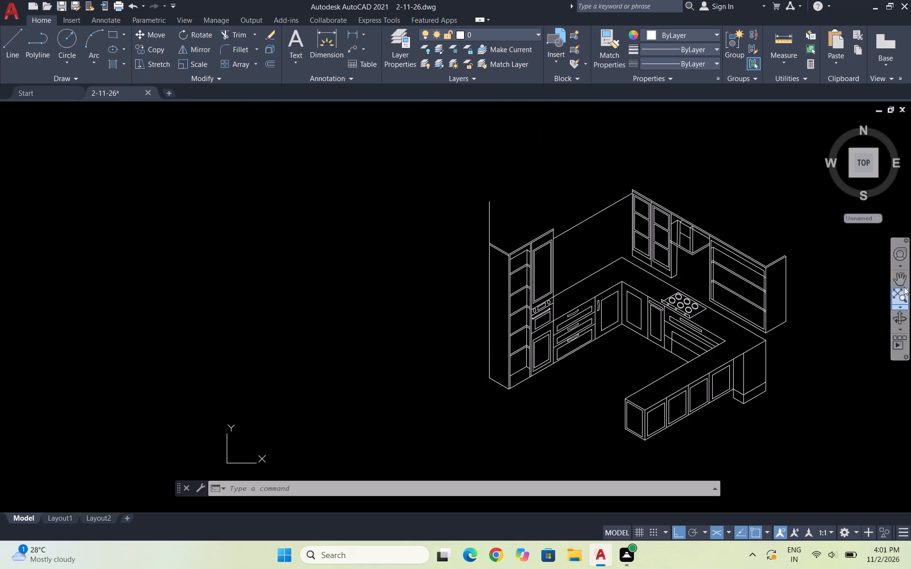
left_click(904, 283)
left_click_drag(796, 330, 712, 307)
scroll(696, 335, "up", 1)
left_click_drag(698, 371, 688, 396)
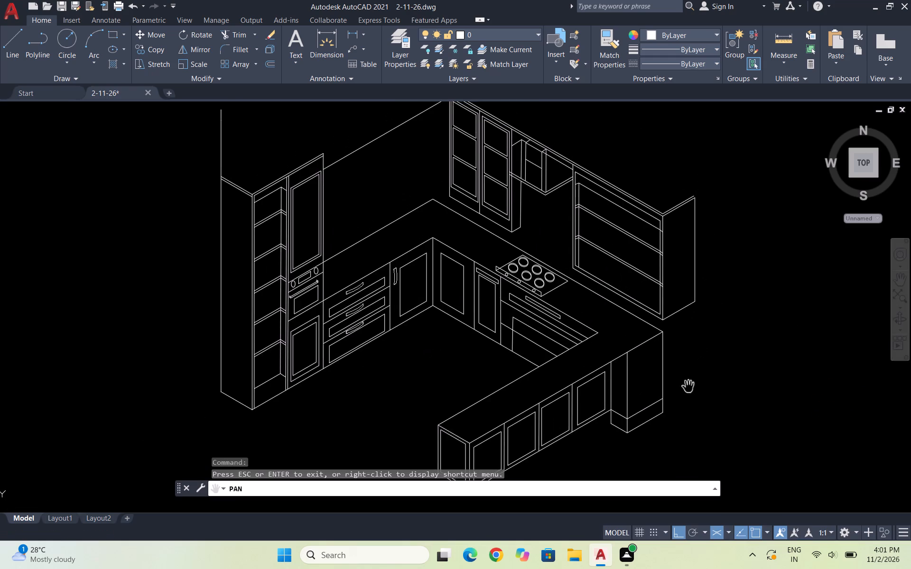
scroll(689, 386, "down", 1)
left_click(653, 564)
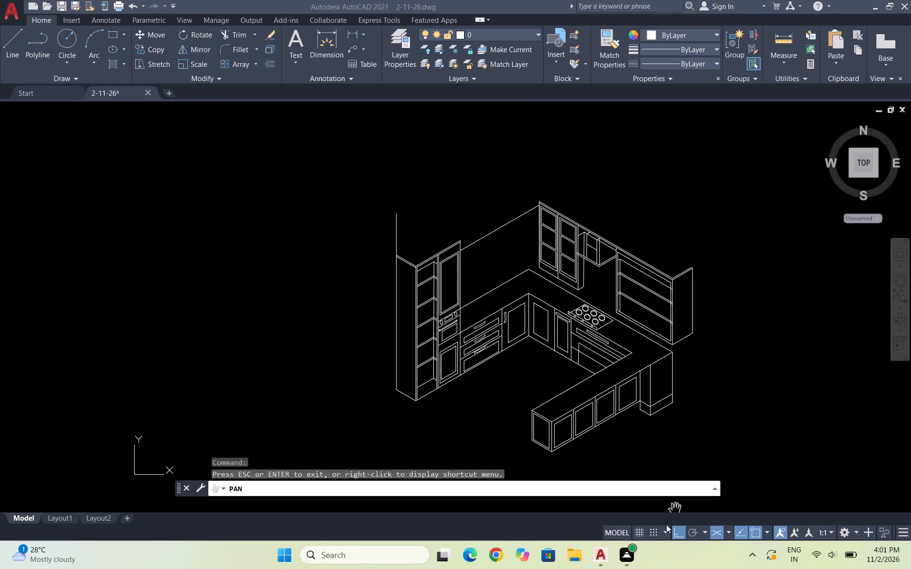
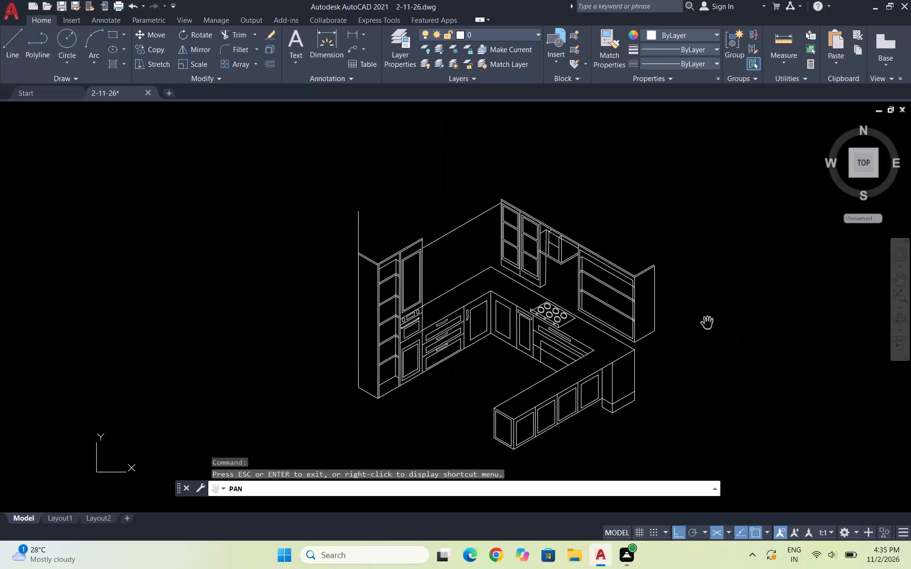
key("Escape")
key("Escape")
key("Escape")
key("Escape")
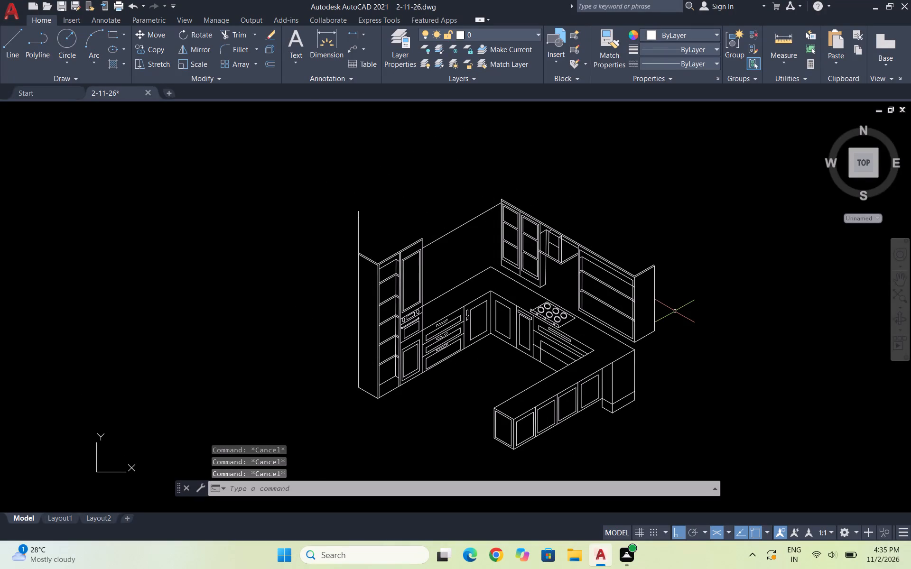
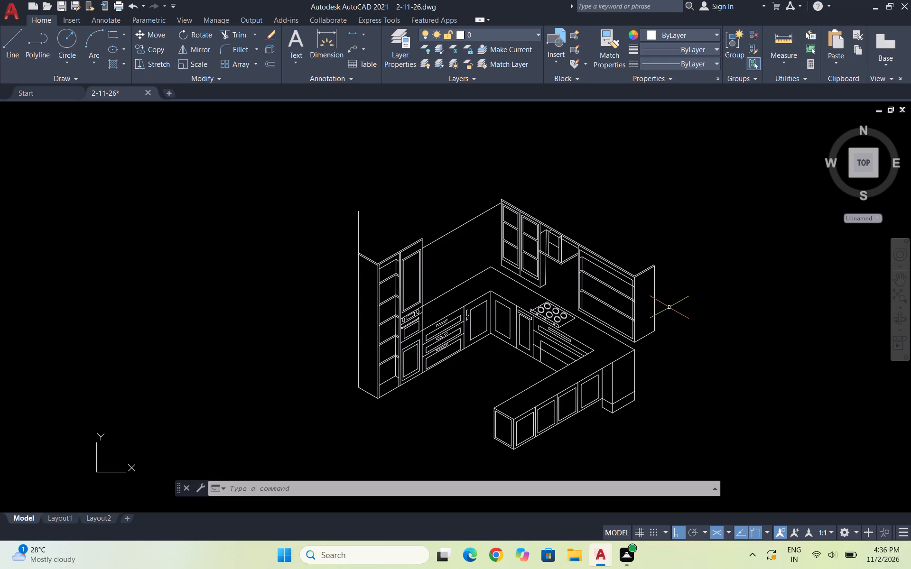
Measure the height of the existing curved handle on the base cabinet door beside the inner corner.
scroll(535, 317, "up", 3)
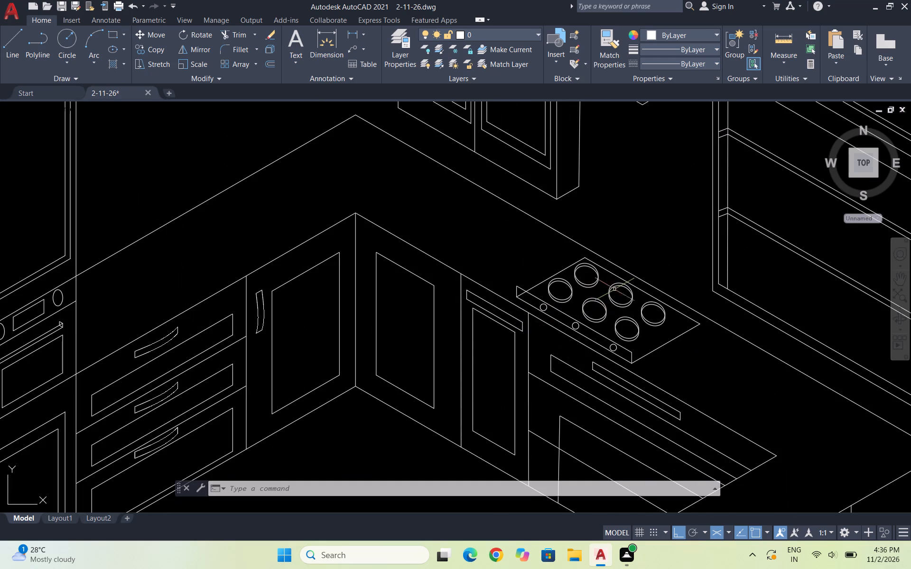
scroll(393, 275, "down", 2)
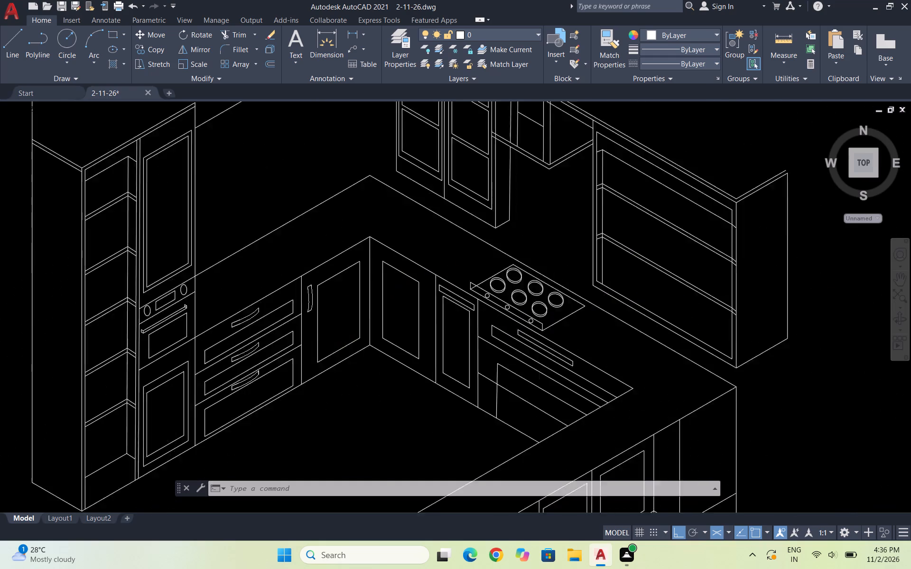
scroll(394, 272, "down", 1)
scroll(379, 266, "up", 4)
key("Escape")
key("Escape")
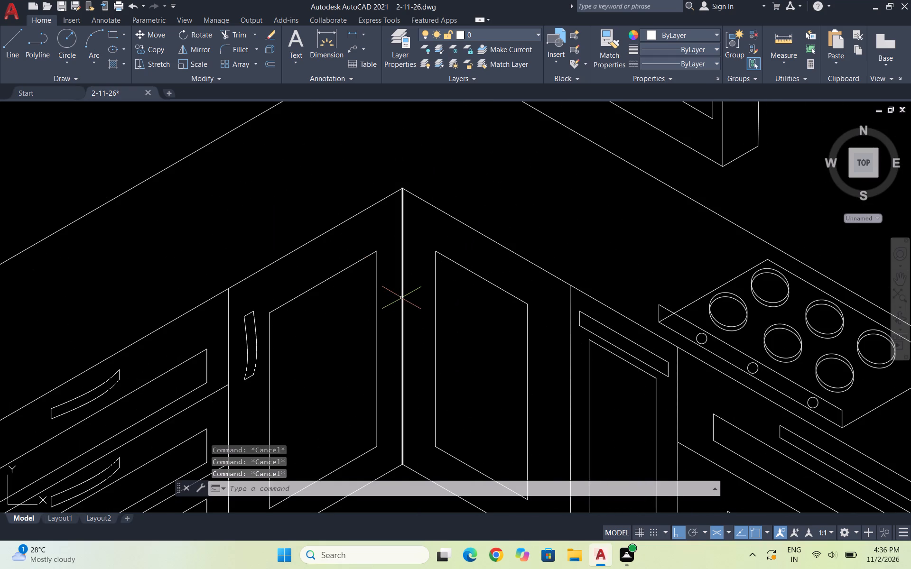
key("Escape")
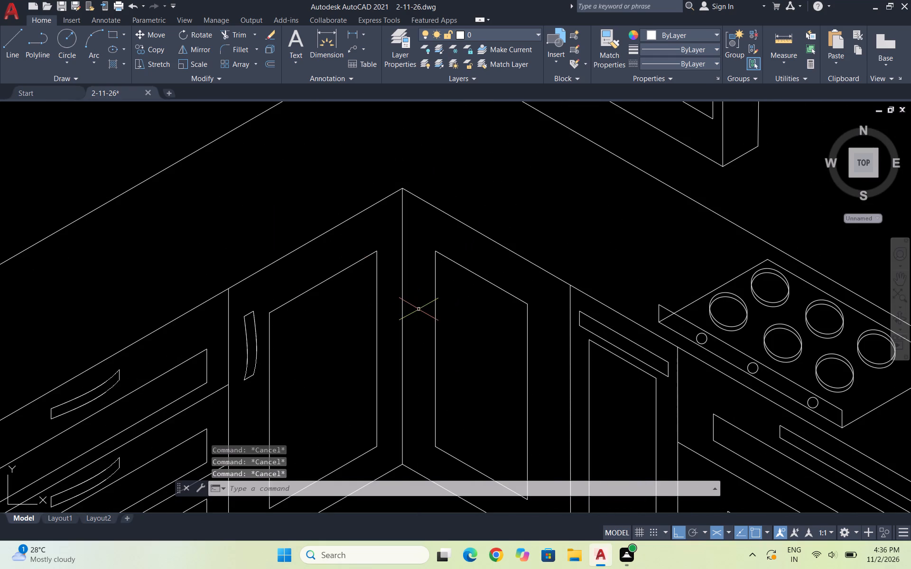
left_click(767, 61)
left_click(780, 108)
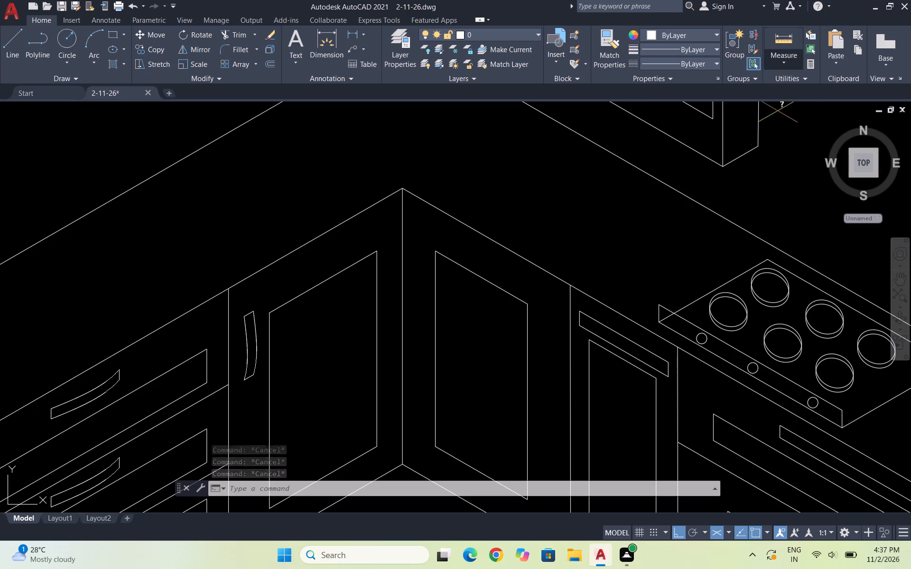
left_click(244, 318)
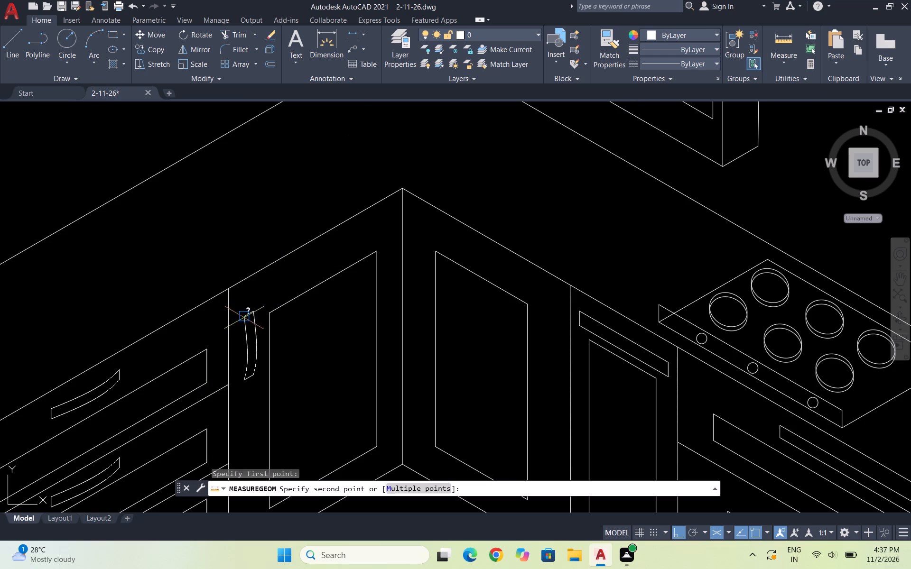
left_click(242, 379)
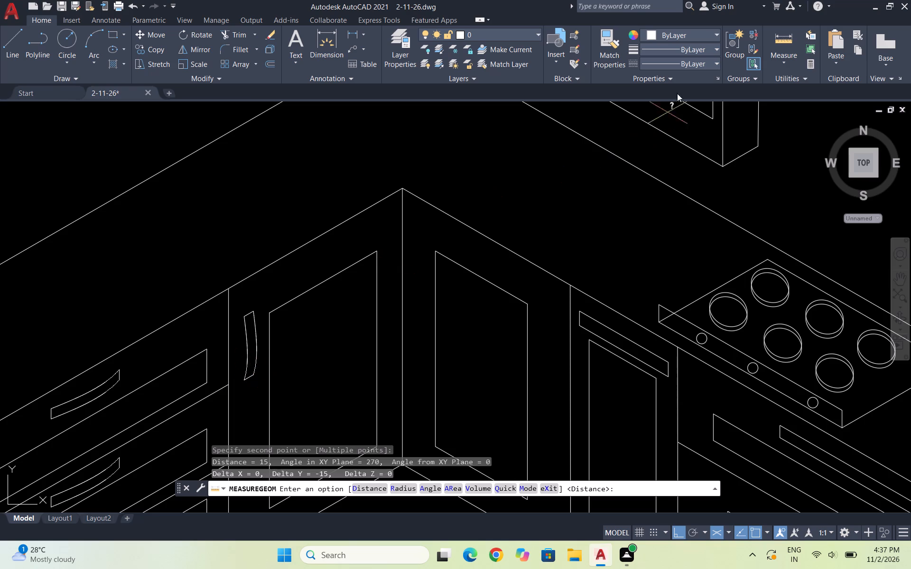
left_click(772, 67)
left_click(783, 106)
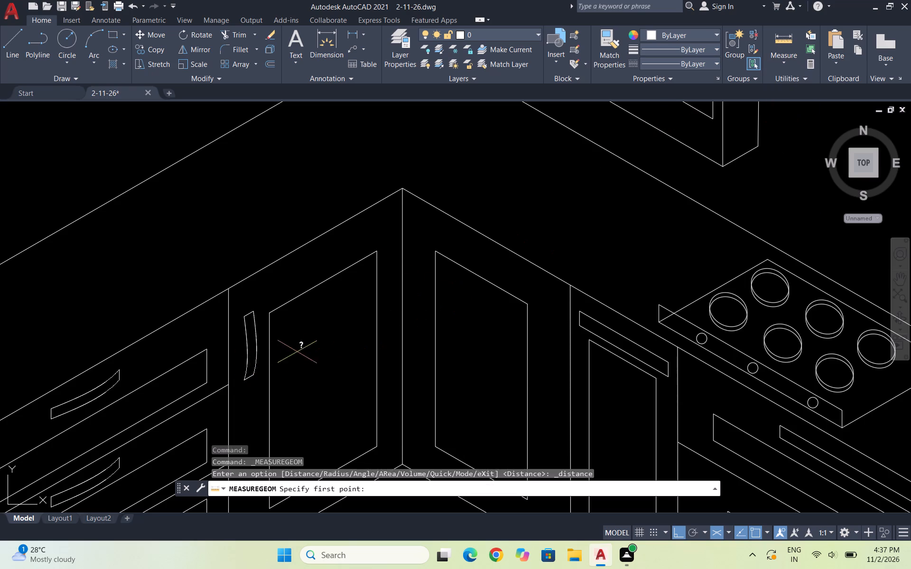
left_click(245, 381)
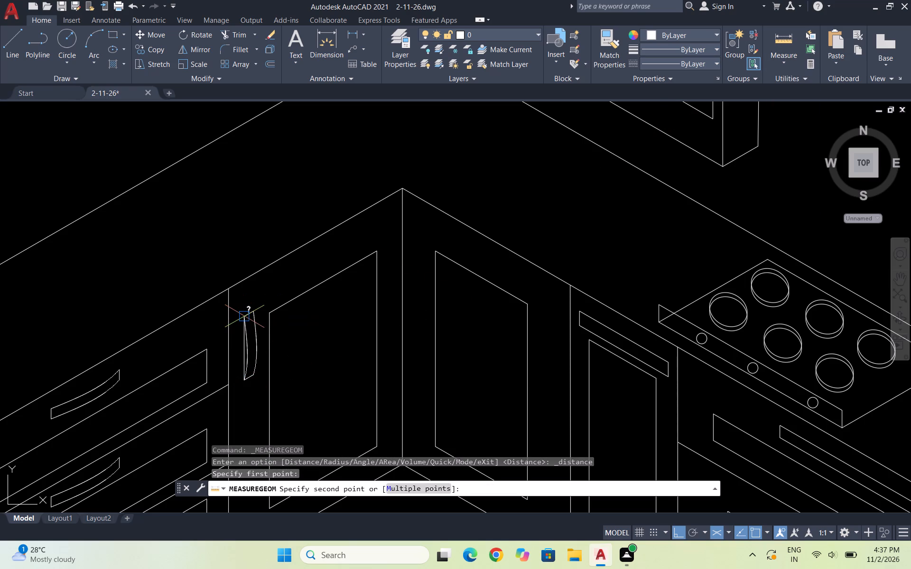
left_click(244, 317)
key("Escape")
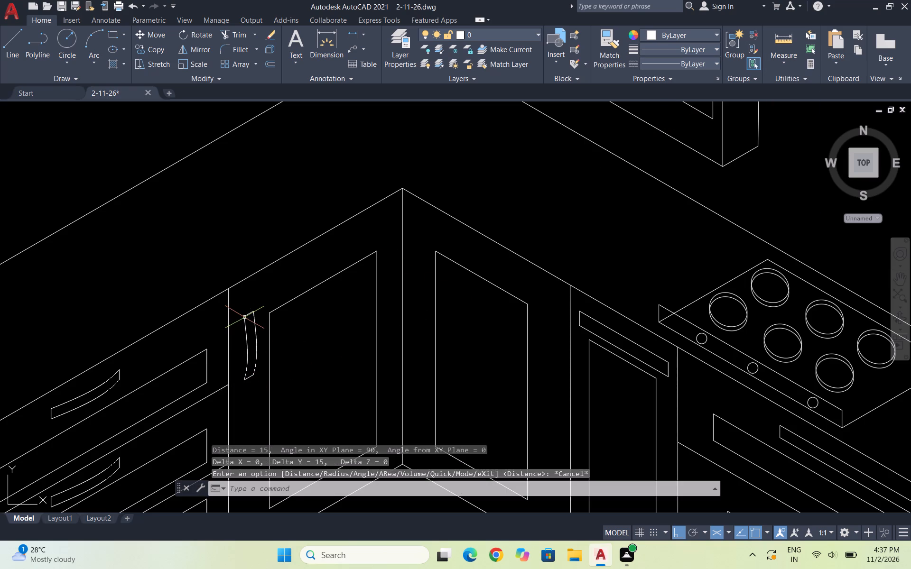
key("Escape")
key("Escape")
key("Escape")
key("Escape")
Draw a vertical line 15 units long between the corner edge and the panel of the adjacent door nearer the cooktop.
key("l")
key("Return")
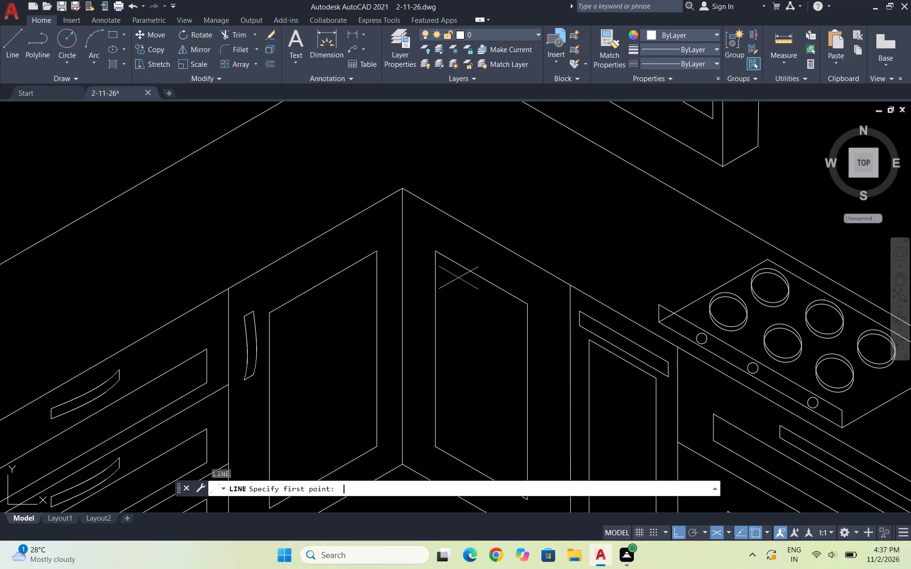
left_click(427, 293)
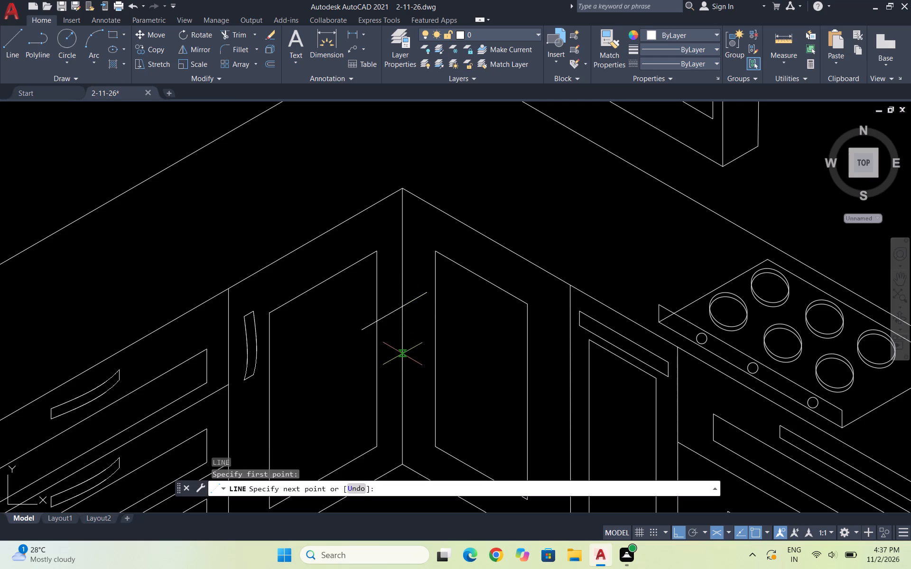
key("F5")
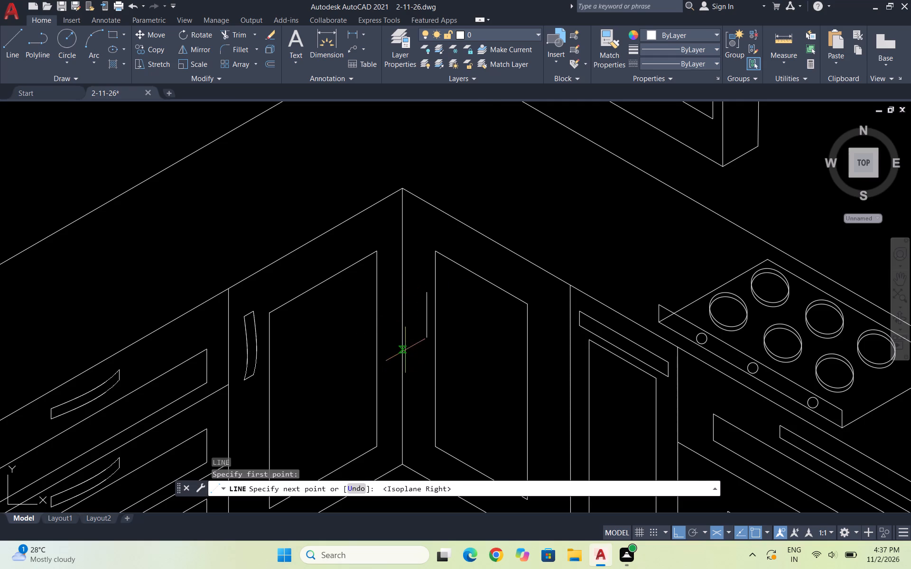
scroll(405, 350, "up", 2)
type("15")
key("Return")
key("Return")
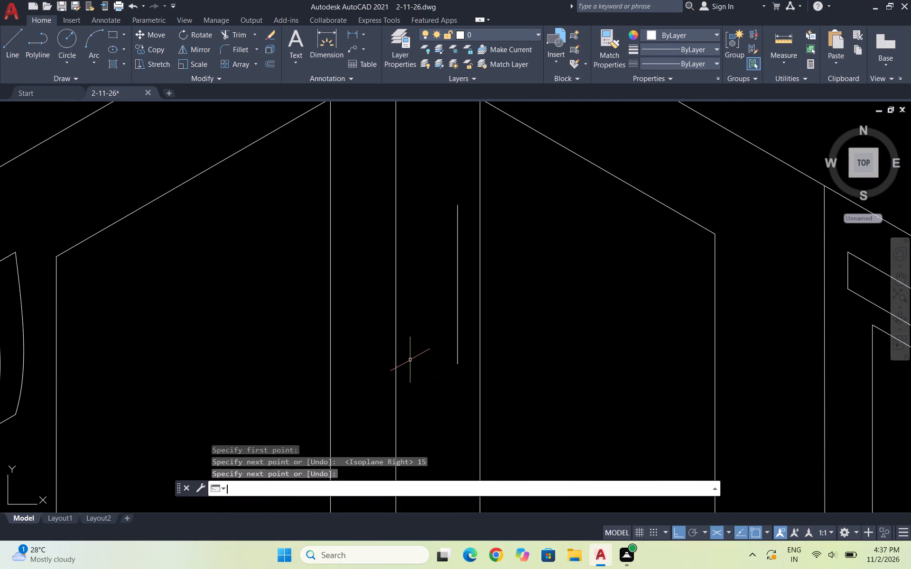
key("Escape")
Copy the 15-unit vertical line a short distance along the left isoplane axis towards the corner edge.
left_click(464, 223)
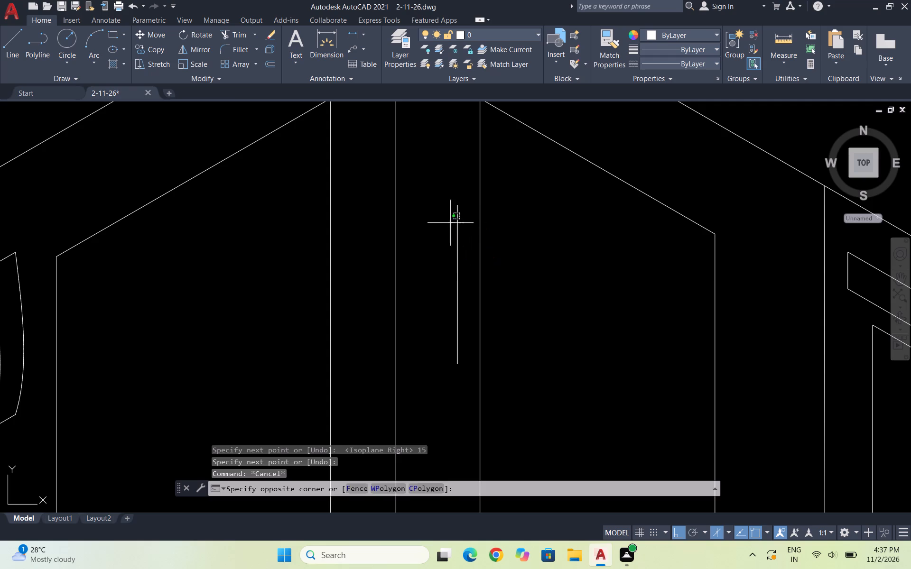
left_click(436, 223)
type("co")
key("Return")
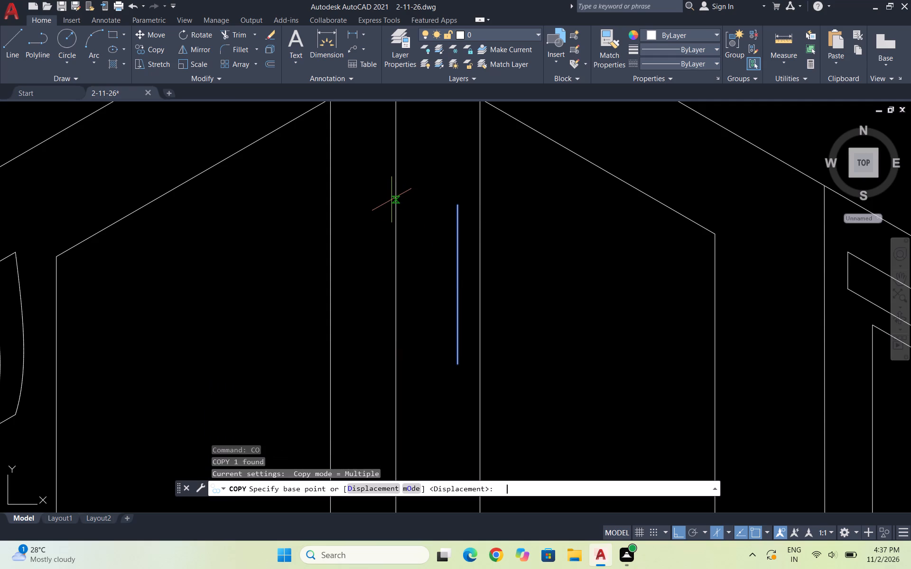
left_click(457, 203)
key("F5")
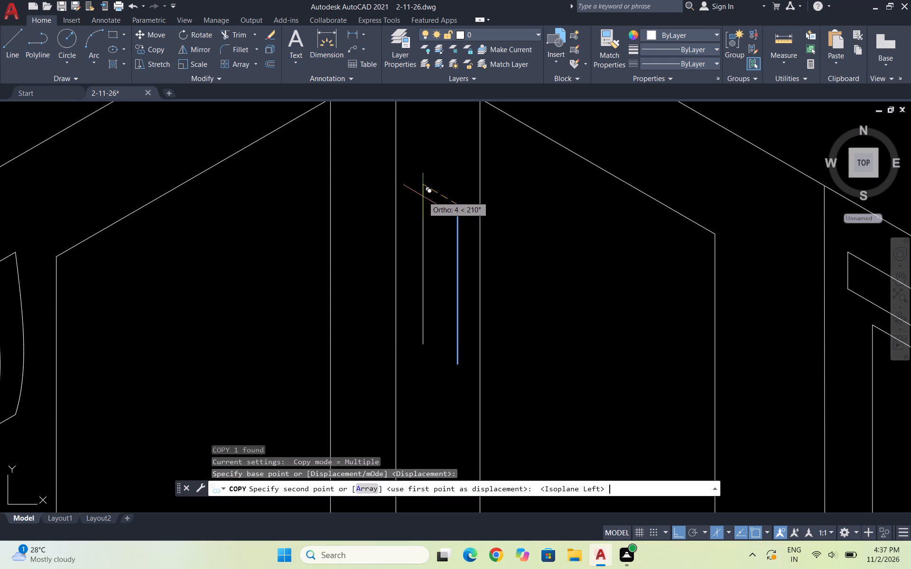
scroll(433, 199, "up", 1)
left_click_drag(432, 202, 418, 227)
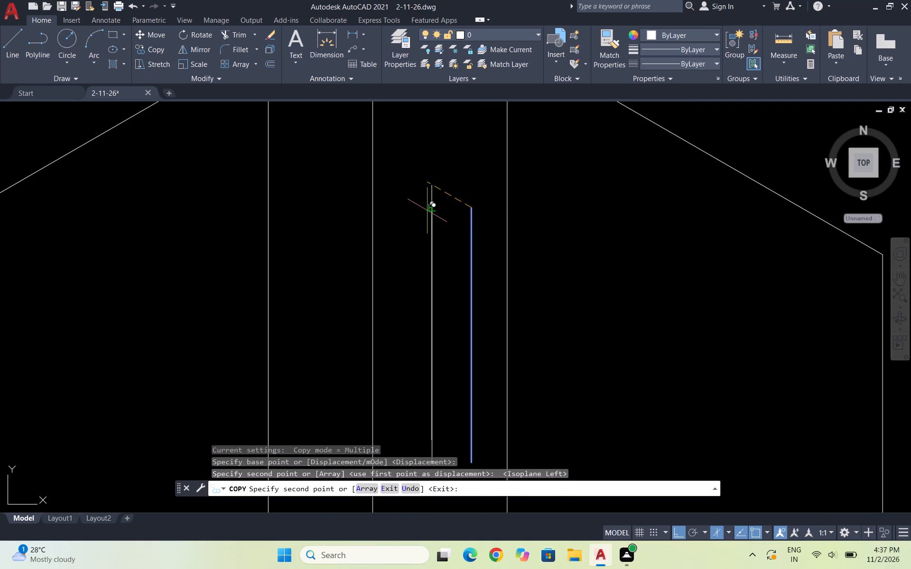
left_click_drag(418, 227, 450, 250)
key("Escape")
scroll(515, 198, "down", 3)
key("Escape")
key("Escape")
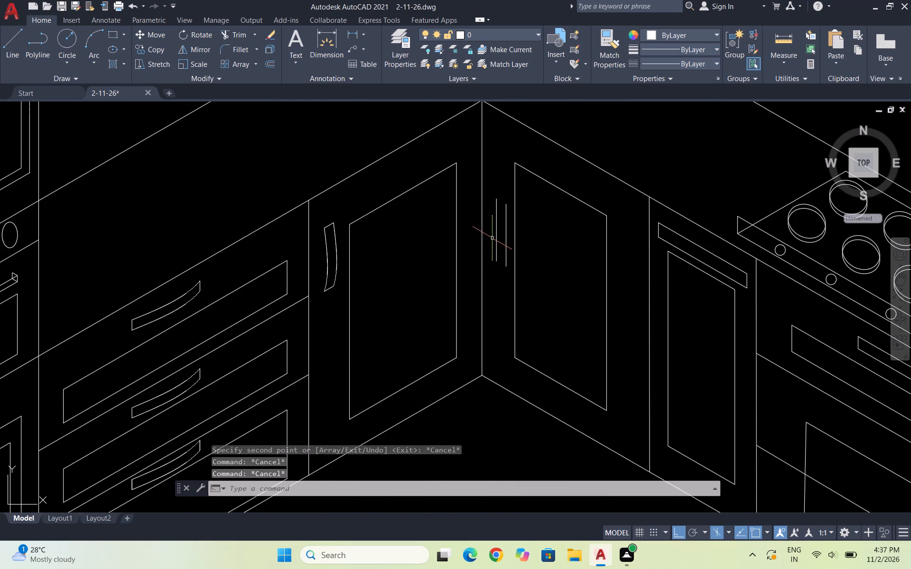
Join the upper ends of the two vertical handle lines with a line.
key("l")
key("Return")
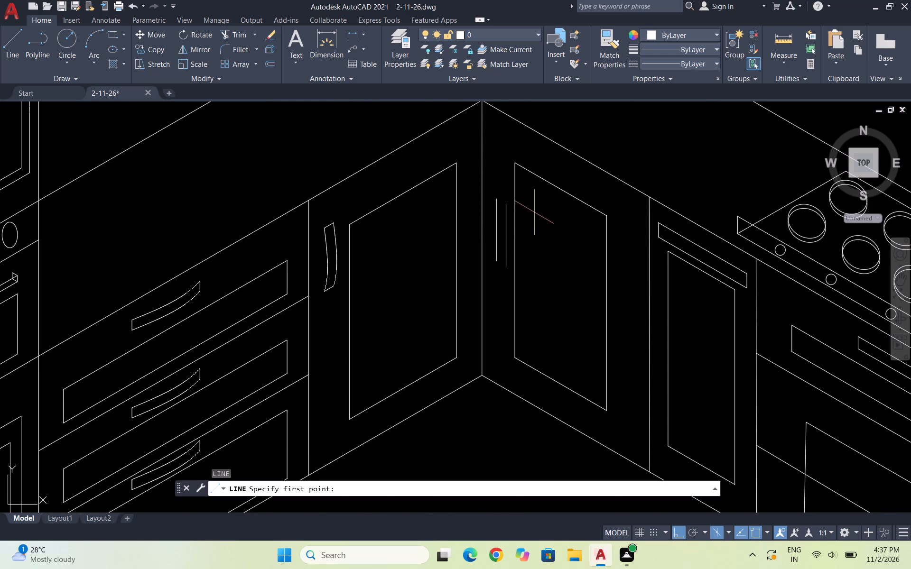
scroll(498, 211, "up", 2)
left_click(486, 179)
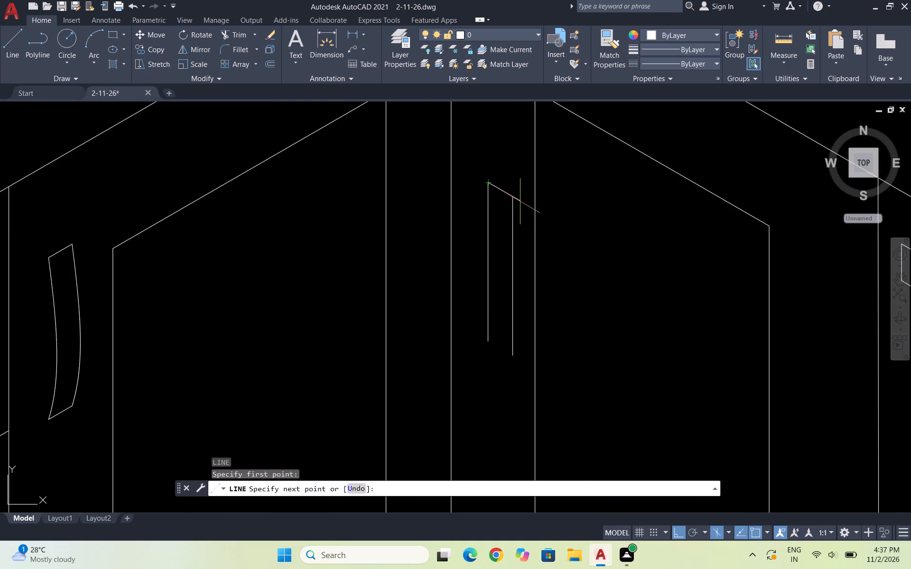
left_click(511, 201)
key("Escape")
Copy the handle's short top line 15 units down to the lower ends of the vertical lines.
scroll(508, 190, "up", 1)
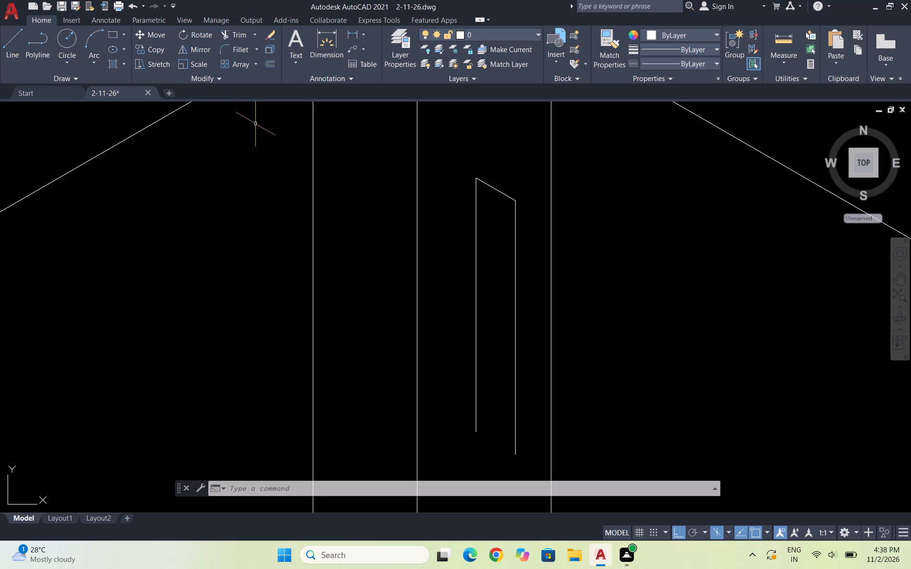
key("Escape")
scroll(497, 192, "up", 1)
left_click_drag(497, 196, 494, 172)
left_click(487, 163)
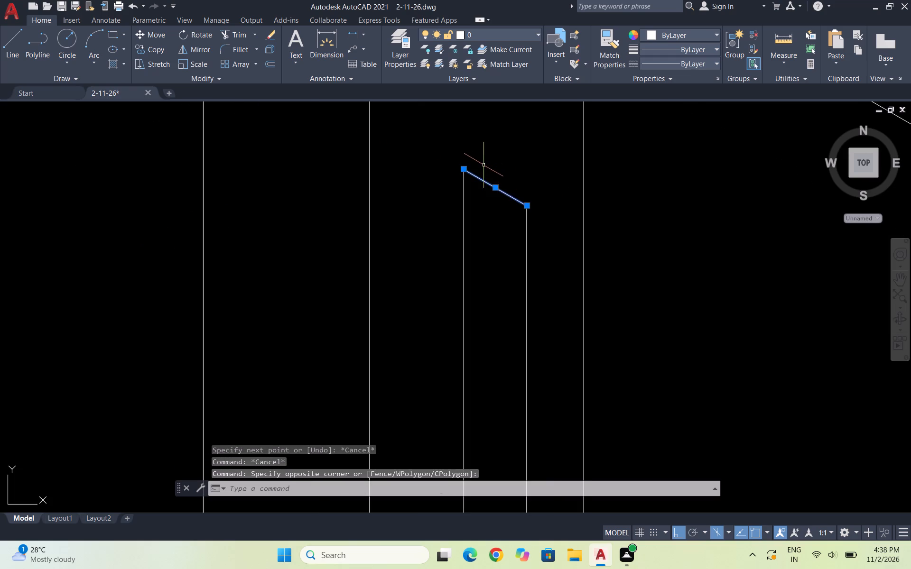
scroll(505, 170, "down", 1)
type("co")
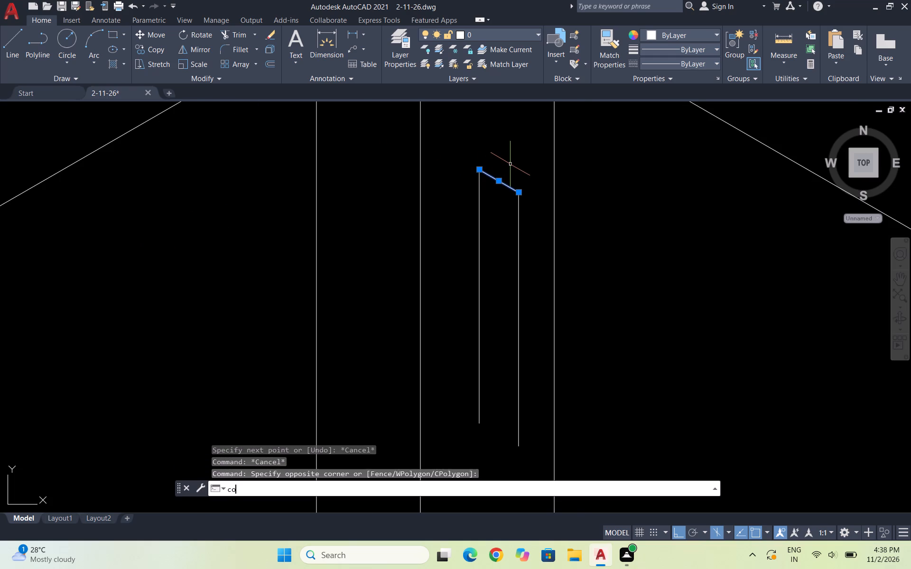
key("Return")
left_click(521, 194)
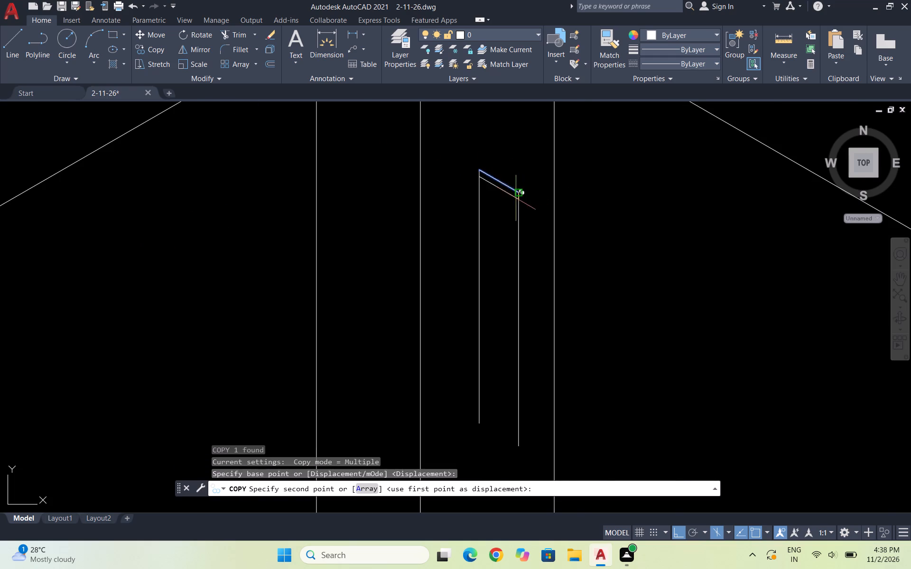
scroll(511, 193, "down", 3)
scroll(511, 269, "up", 3)
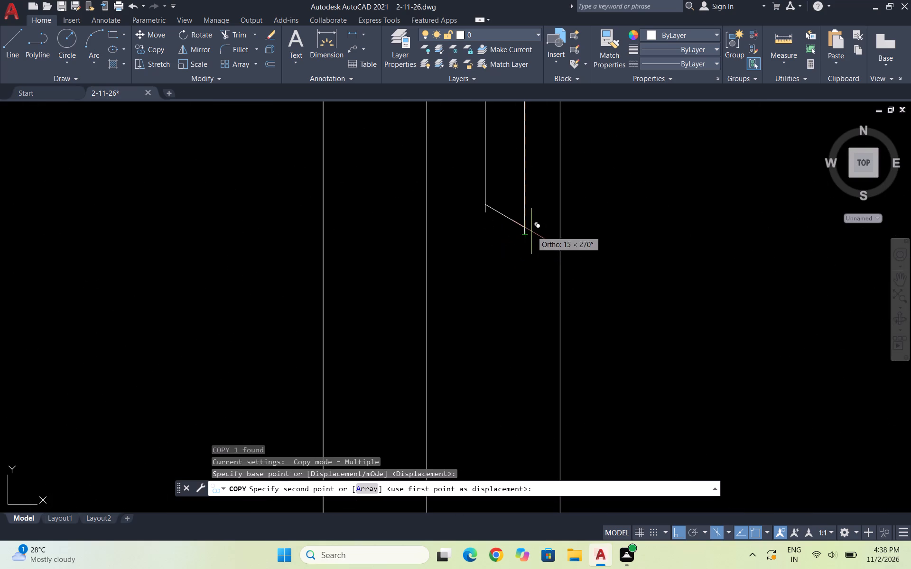
left_click(530, 233)
key("Escape")
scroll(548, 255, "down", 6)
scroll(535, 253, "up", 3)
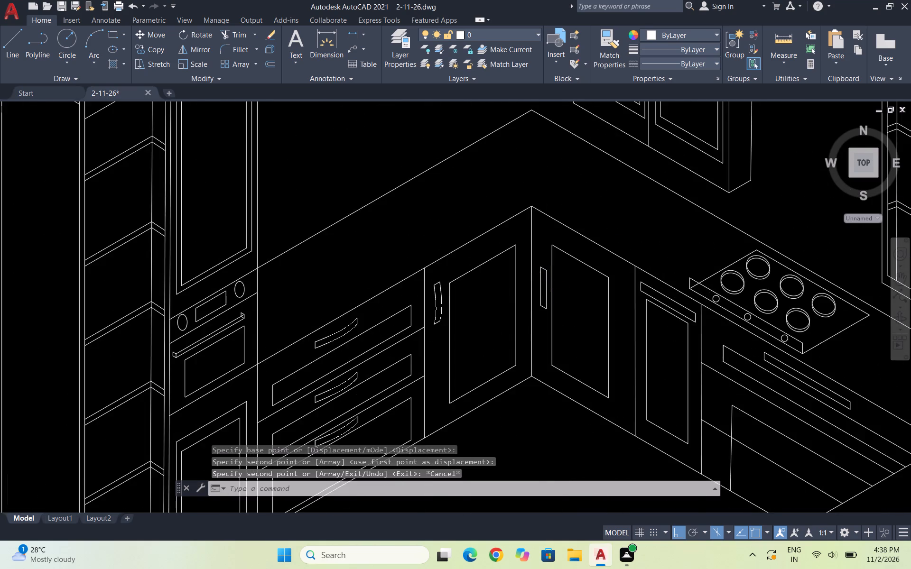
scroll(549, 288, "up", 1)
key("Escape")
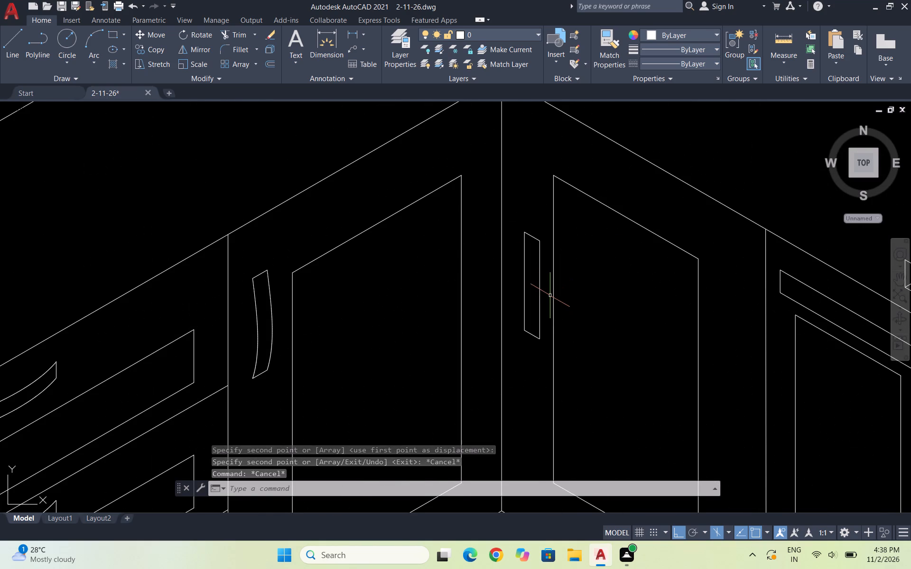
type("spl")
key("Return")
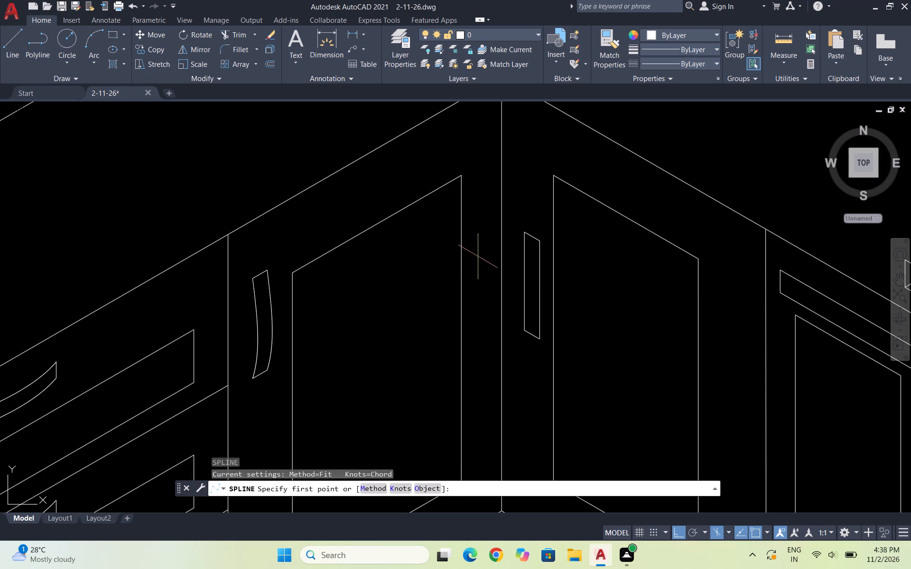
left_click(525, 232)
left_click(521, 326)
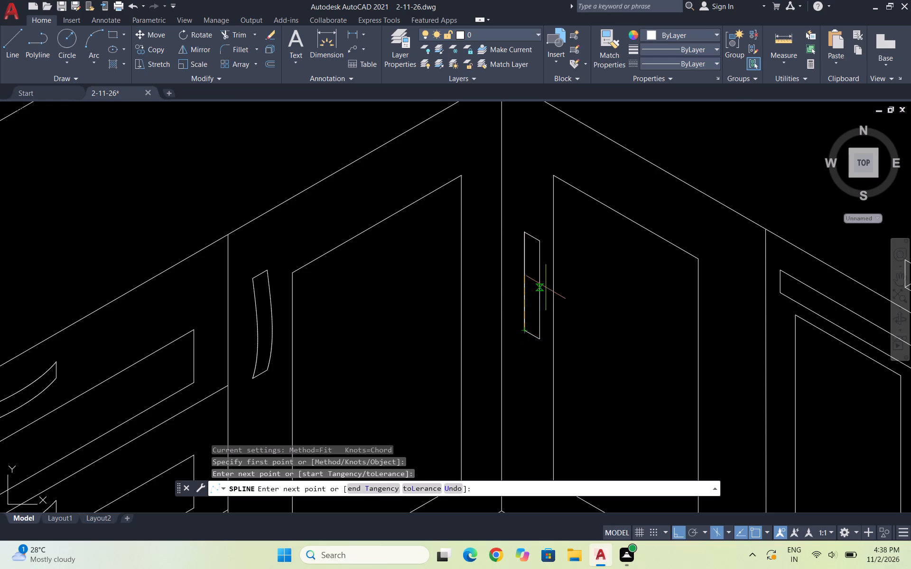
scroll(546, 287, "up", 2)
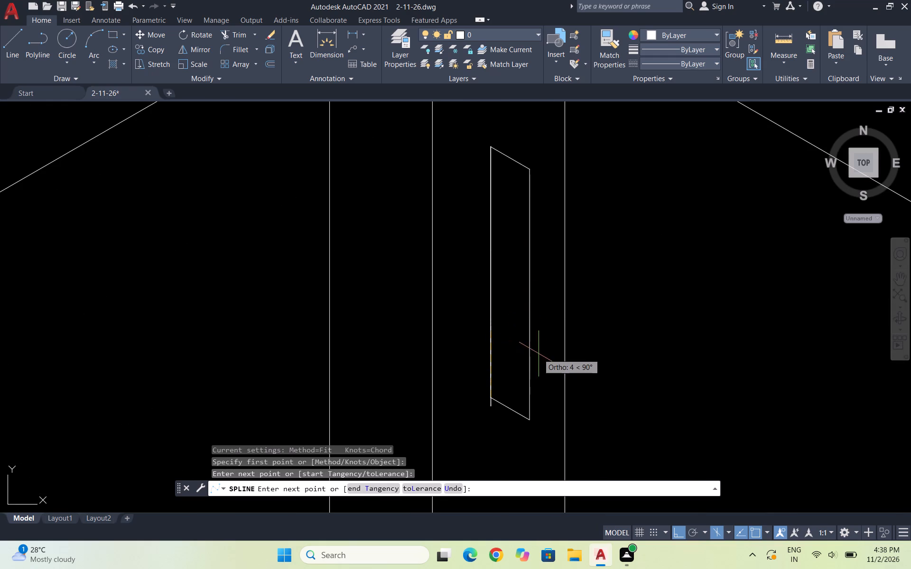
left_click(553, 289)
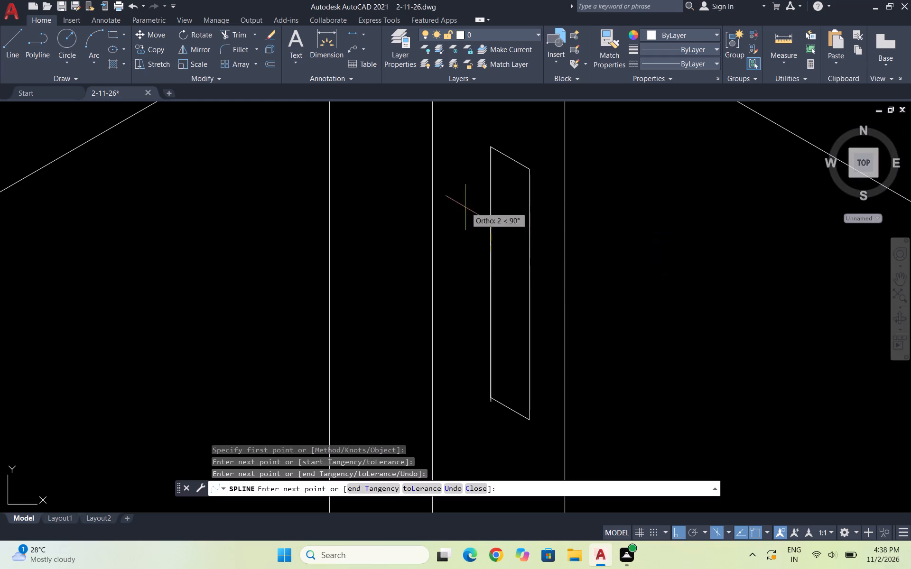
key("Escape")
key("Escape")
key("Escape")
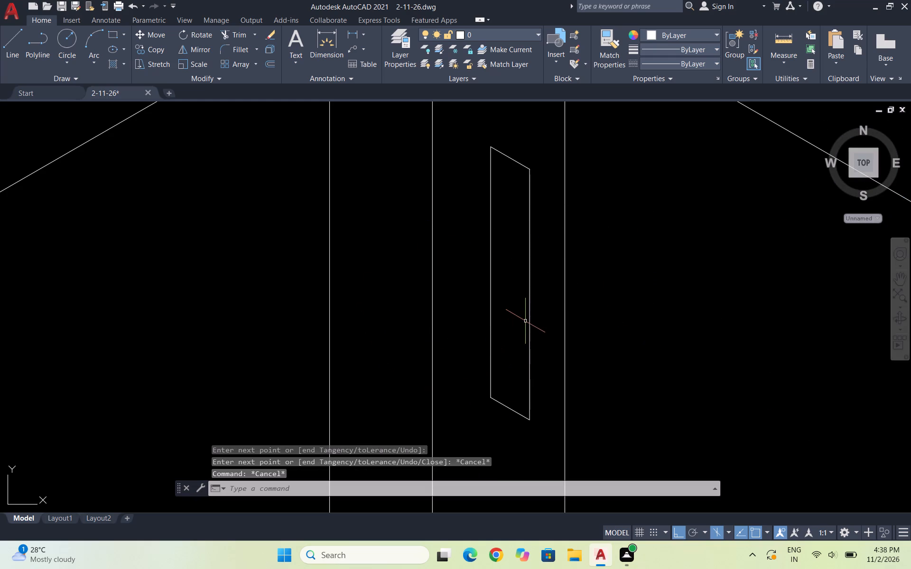
Draw a spline through both ends of the handle's vertical line nearer the corner edge, extending about 29 units at 30° across the adjacent door.
type("spl")
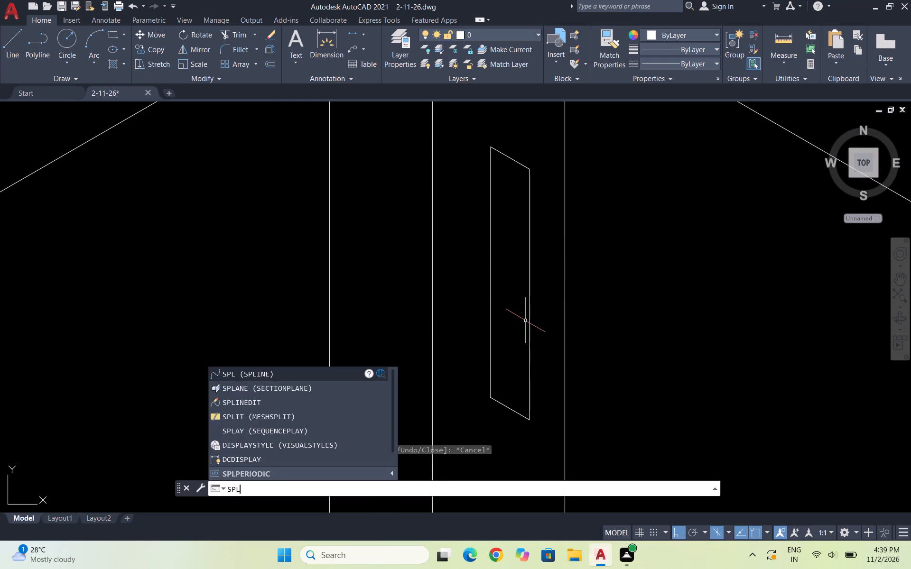
key("Return")
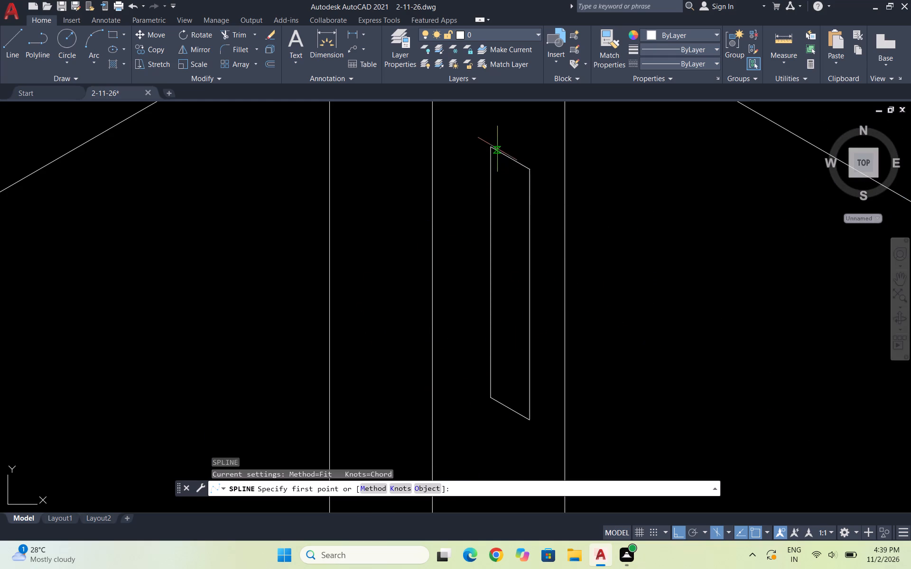
left_click(495, 149)
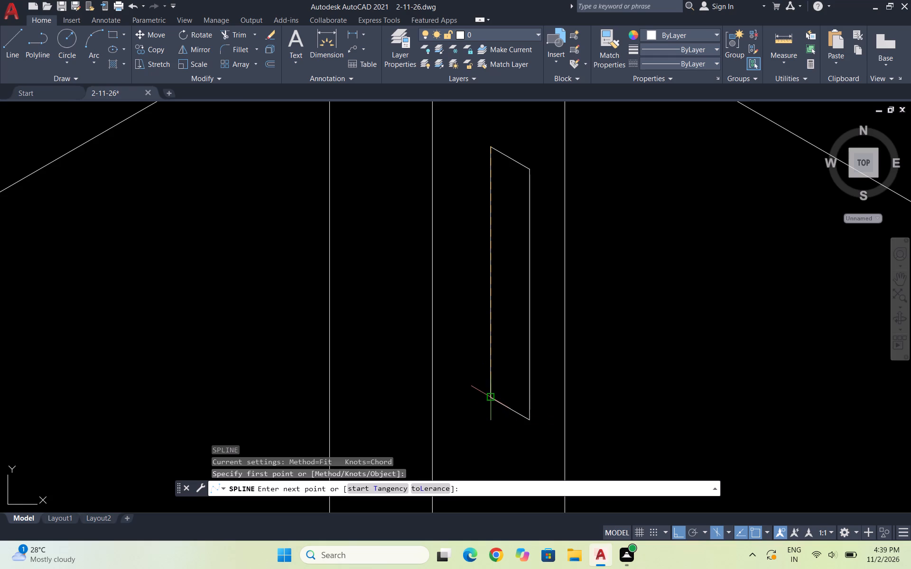
left_click(490, 397)
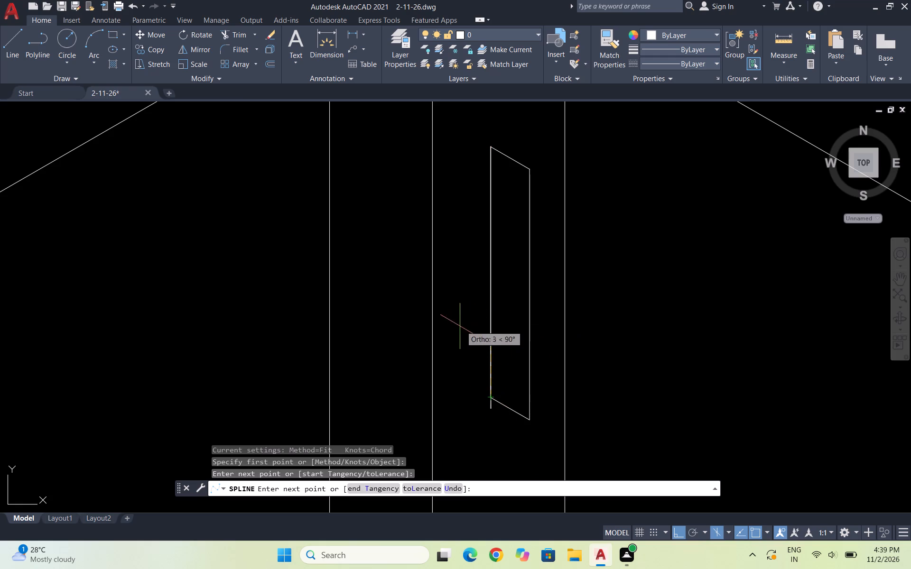
scroll(526, 307, "down", 1)
scroll(520, 312, "up", 1)
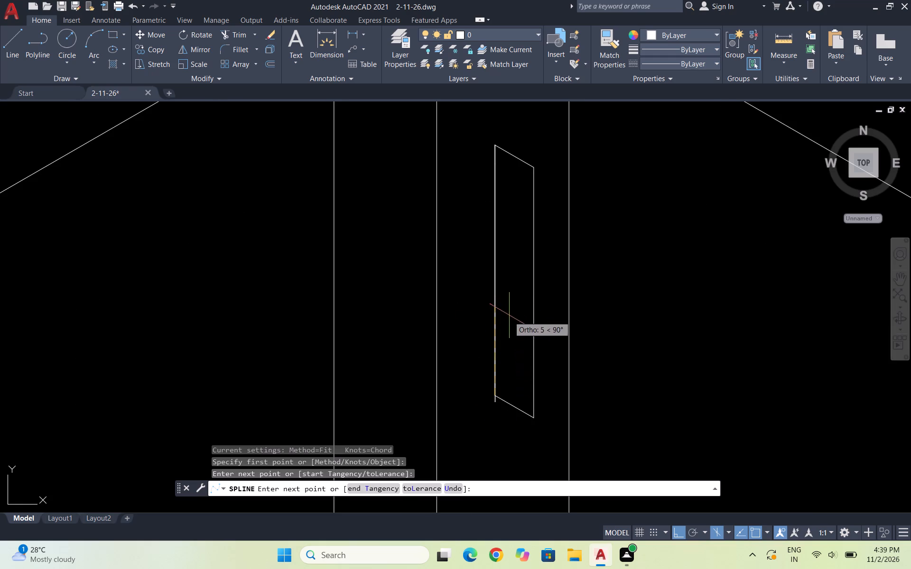
key("F5")
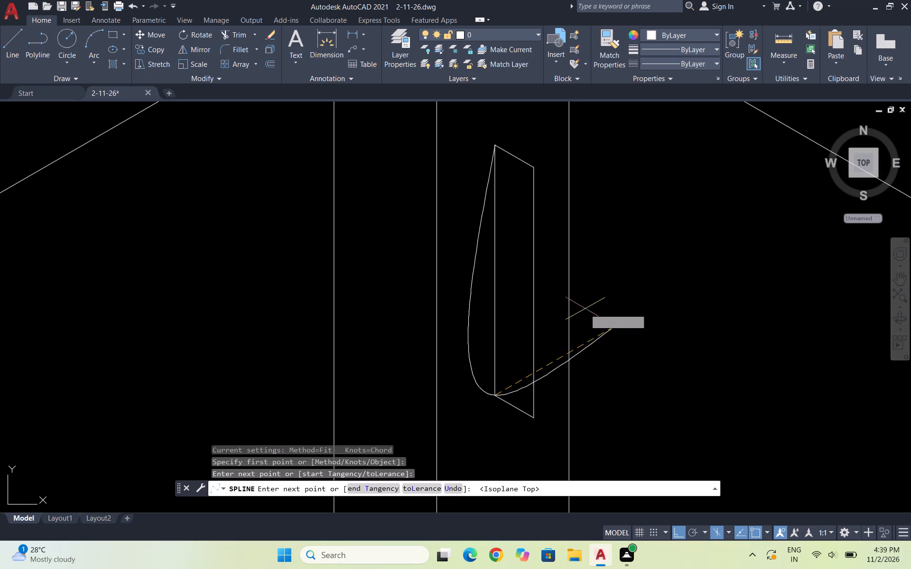
scroll(658, 296, "down", 1)
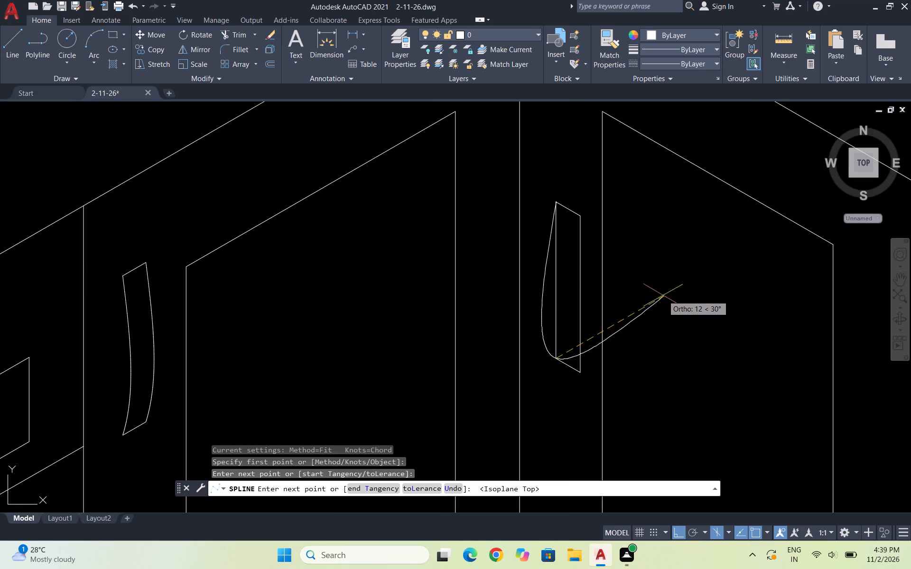
left_click(711, 137)
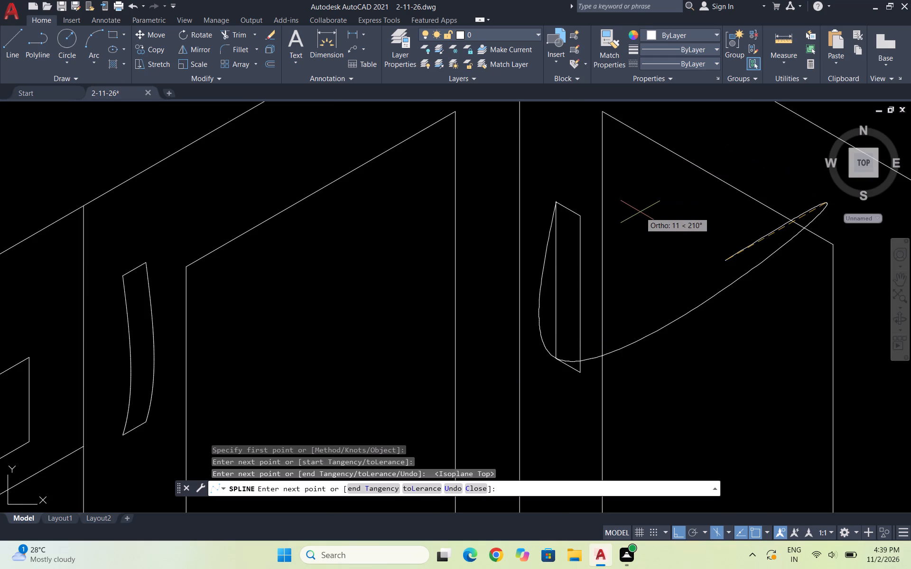
key("space")
Trim away the spline portions below the handle's lower edge and between the handle and the adjacent door panel.
key("r")
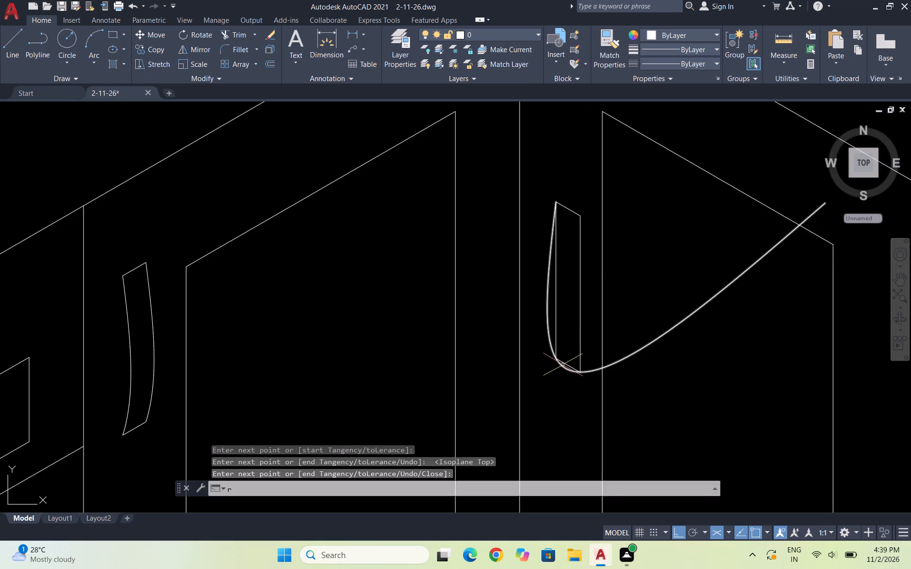
key("e")
key("BackSpace")
key("BackSpace")
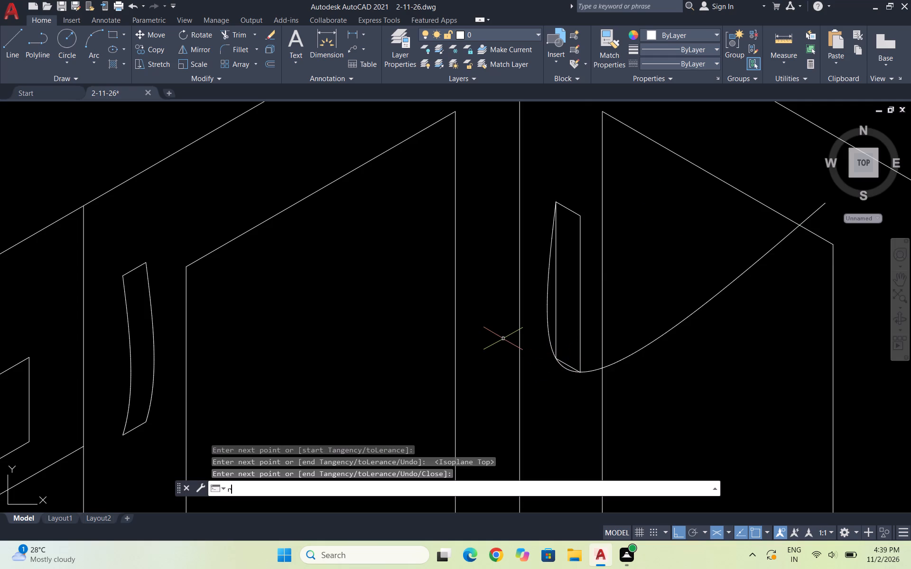
key("BackSpace")
key("BackSpace")
type("tr")
key("Return")
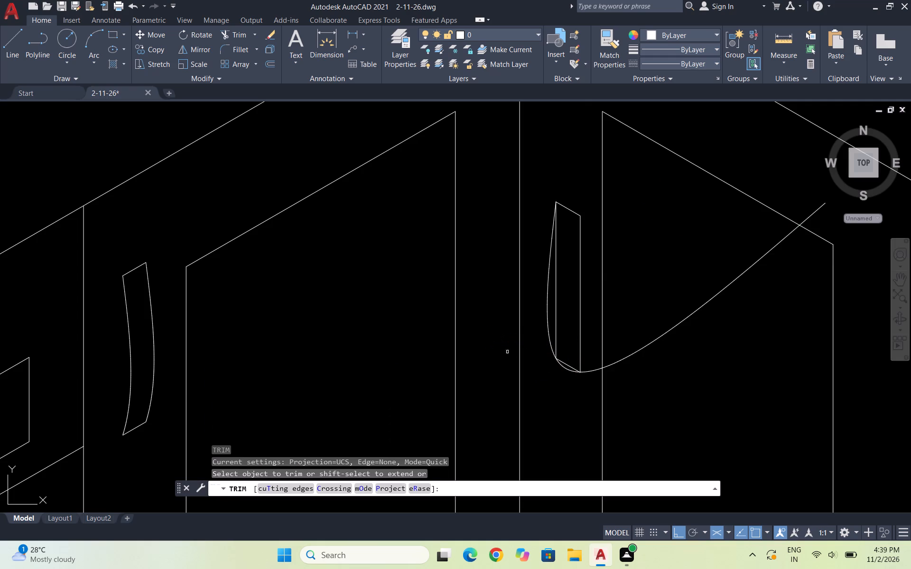
scroll(561, 362, "up", 3)
left_click(556, 368)
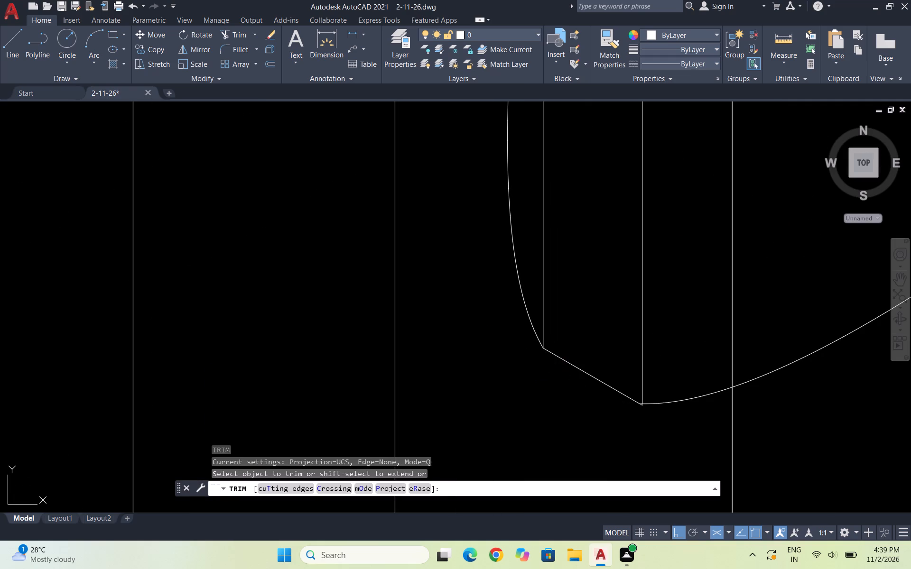
left_click(697, 396)
scroll(645, 405, "up", 7)
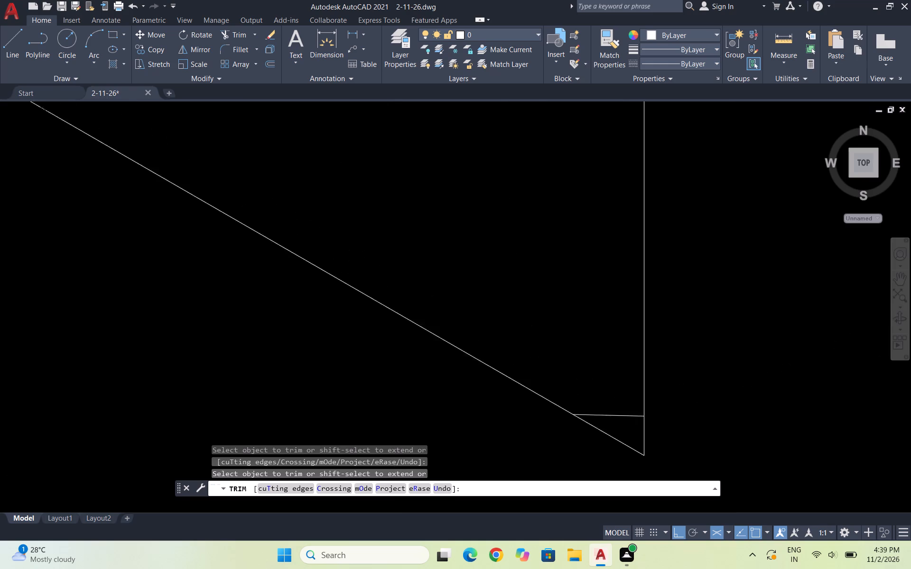
scroll(621, 394, "up", 1)
left_click(622, 431)
left_click(569, 336)
scroll(569, 328, "down", 5)
scroll(745, 349, "down", 5)
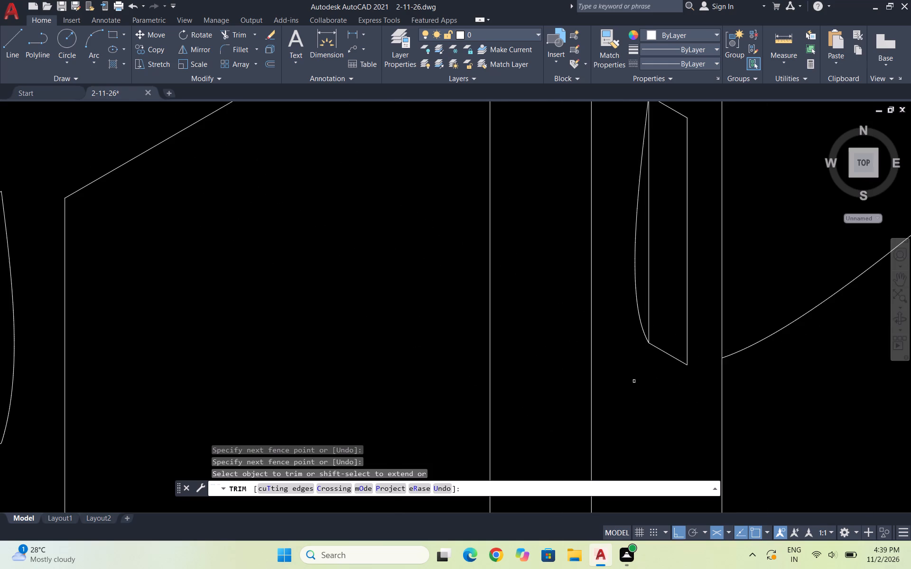
Trim away the rest of the spline crossing the adjacent door panel and extending past its upper edge.
left_click_drag(805, 342, 792, 329)
left_click(757, 292)
scroll(772, 313, "down", 2)
left_click(793, 376)
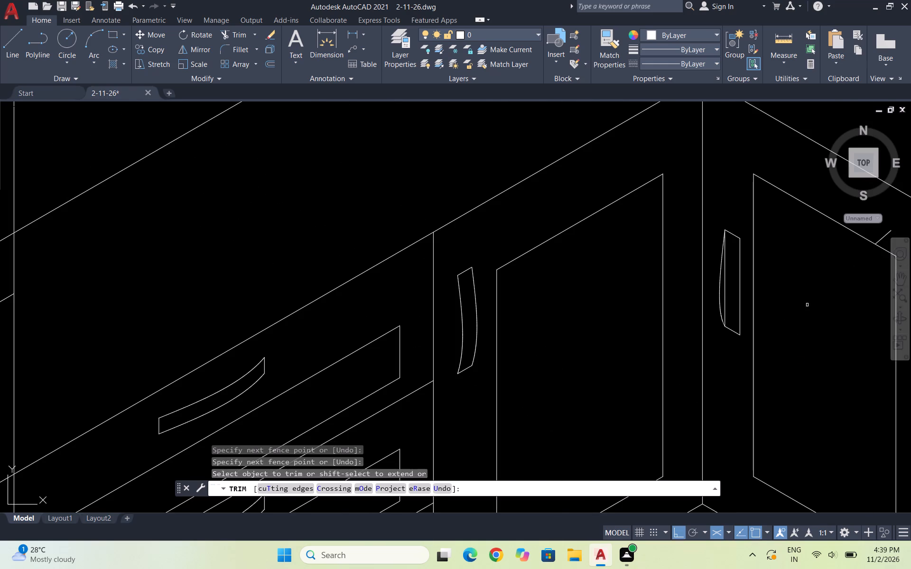
scroll(828, 309, "down", 2)
scroll(850, 286, "up", 4)
left_click_drag(827, 272, 811, 260)
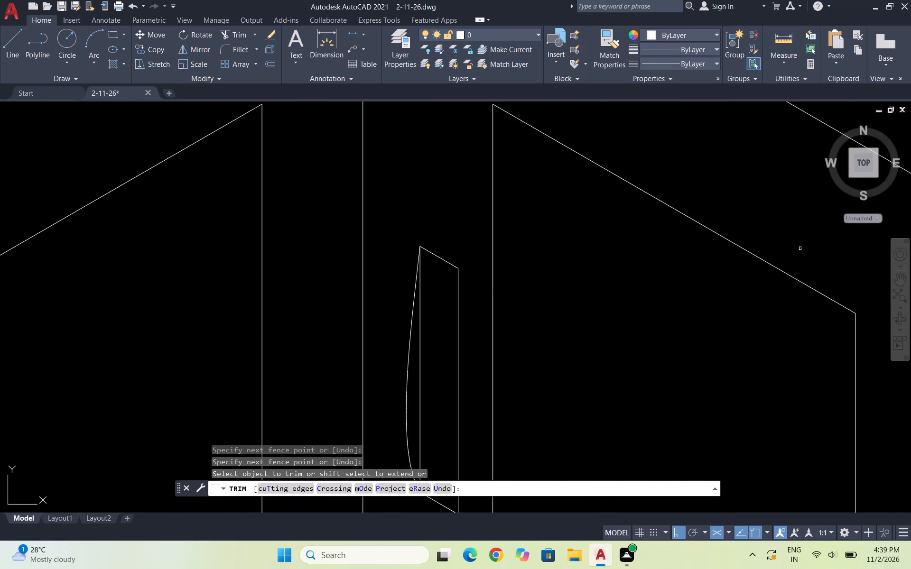
key("Escape")
key("Escape")
Copy the handle's curved edge from the upper end of its vertical line to the upper end of the other one.
scroll(406, 307, "up", 4)
left_click_drag(456, 347, 446, 341)
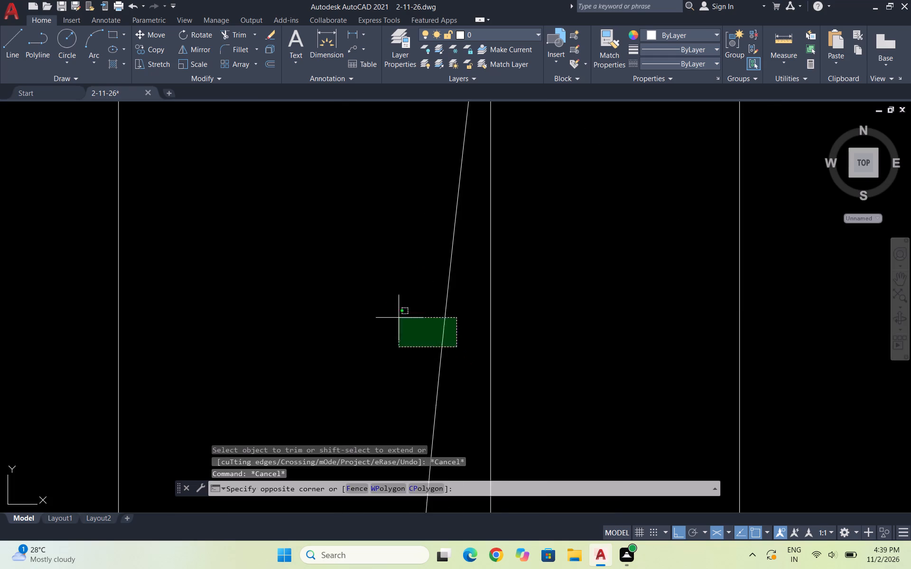
left_click(399, 318)
scroll(407, 297, "down", 3)
scroll(444, 253, "down", 2)
type("co")
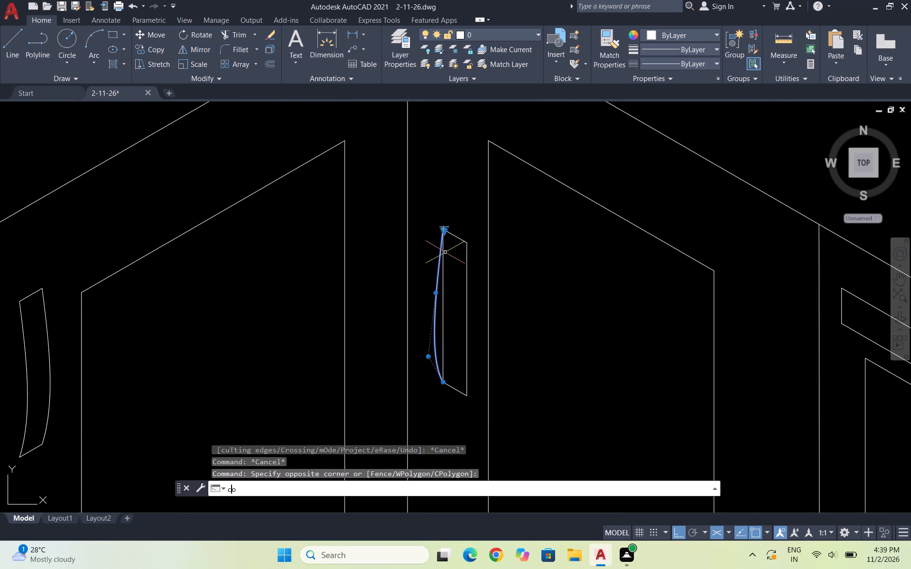
key("Return")
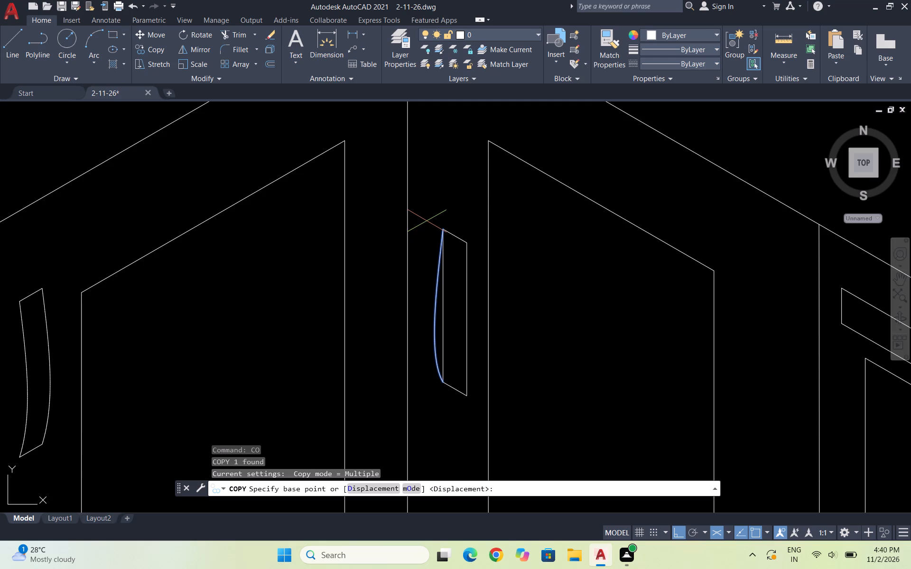
type("co")
key("Return")
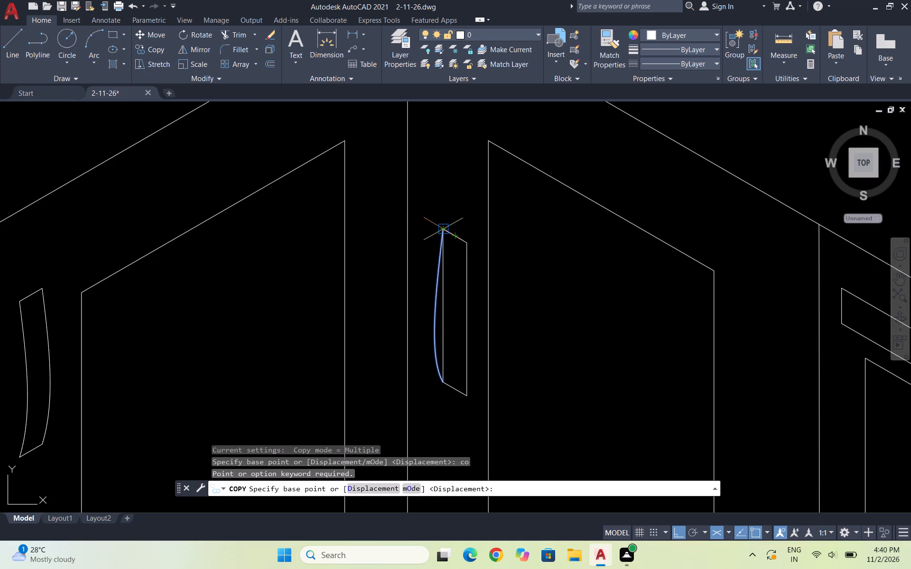
left_click(440, 229)
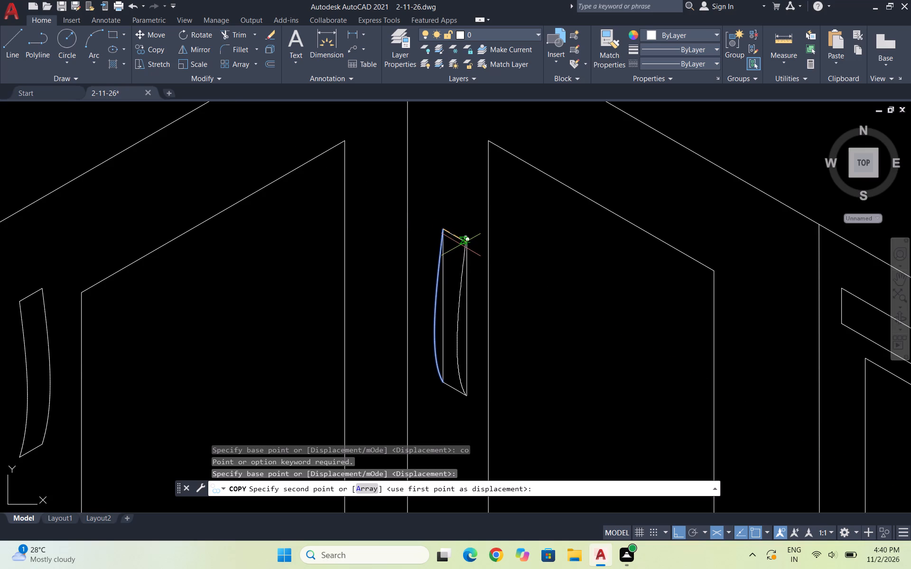
left_click(463, 243)
key("Escape")
key("Escape")
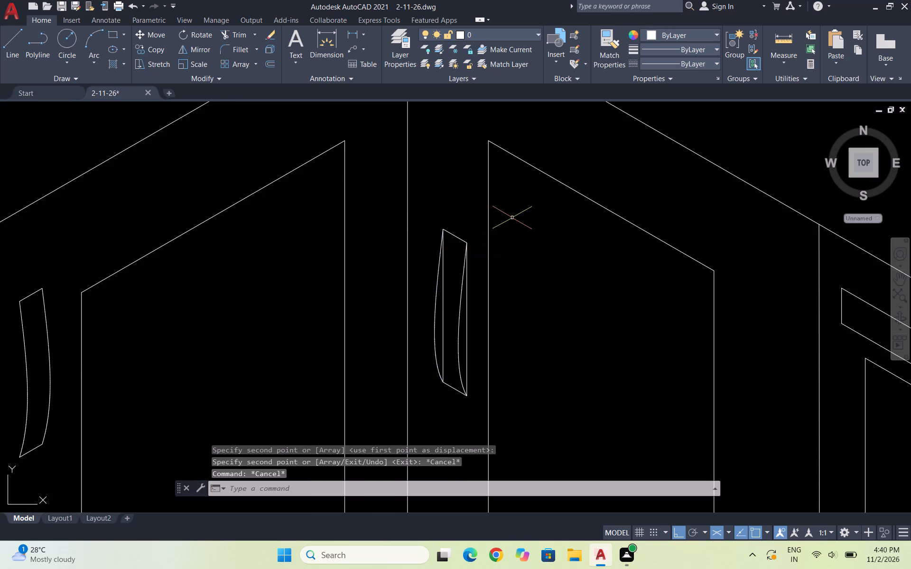
Trim away the two straight vertical lines of the handle, keeping its curved sides and short end lines.
type("tr")
key("Return")
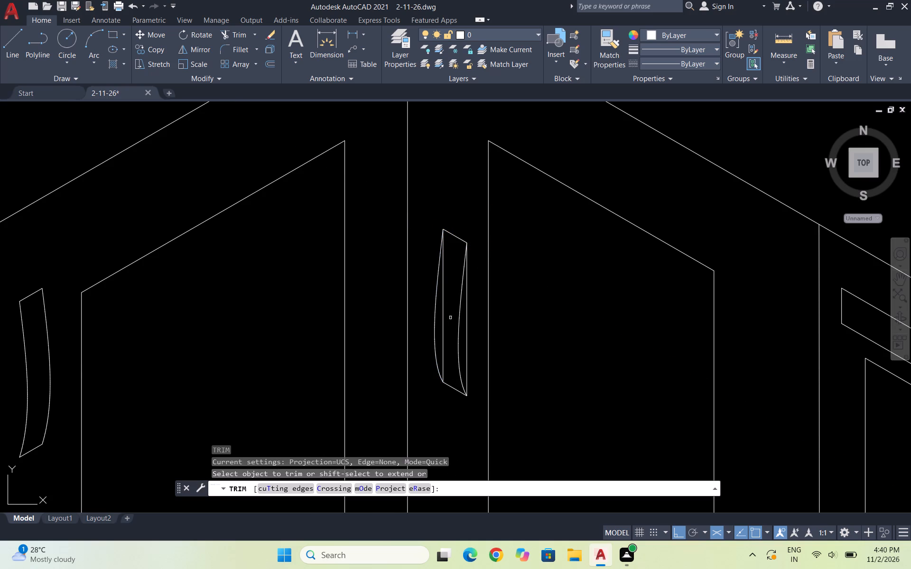
left_click(442, 325)
left_click(467, 314)
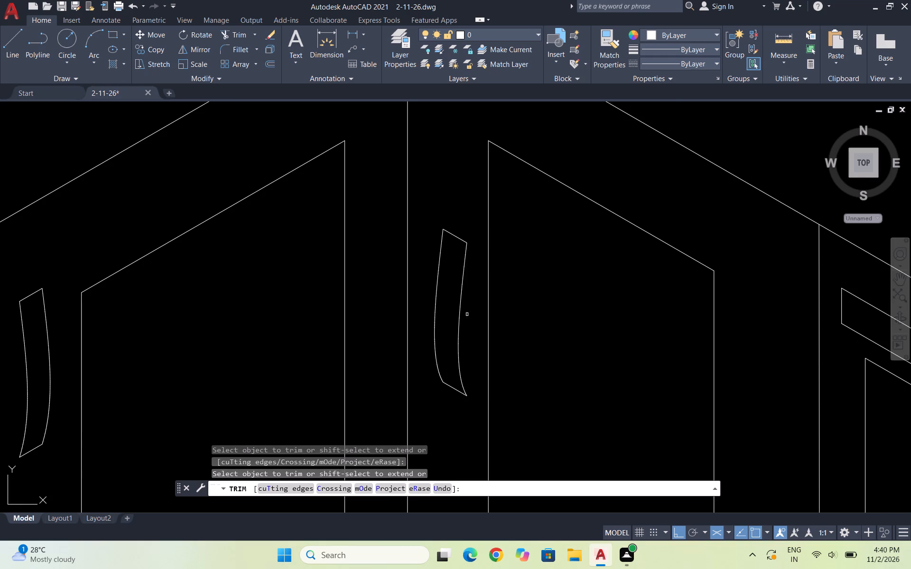
scroll(495, 222, "down", 3)
key("Escape")
key("Escape")
key("Escape")
key("Escape")
key("Escape")
key("Escape")
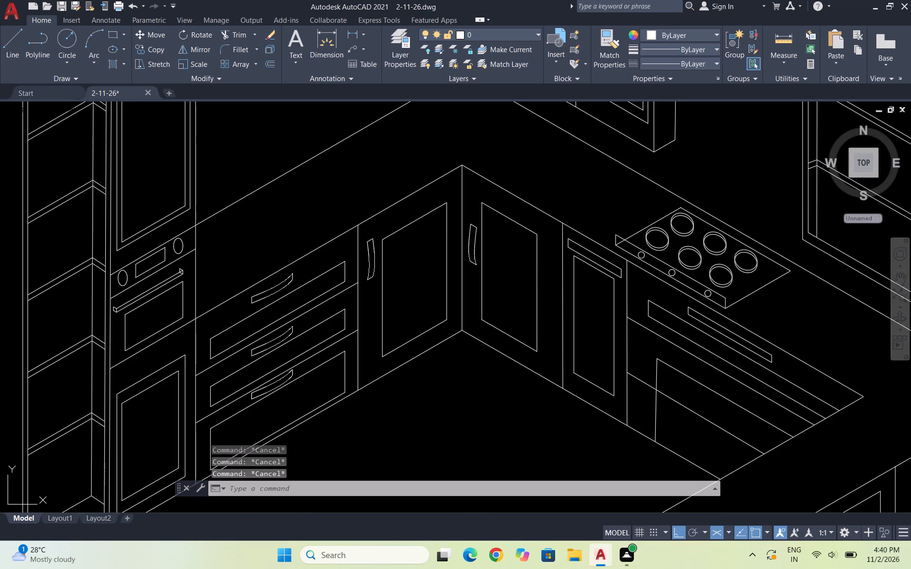
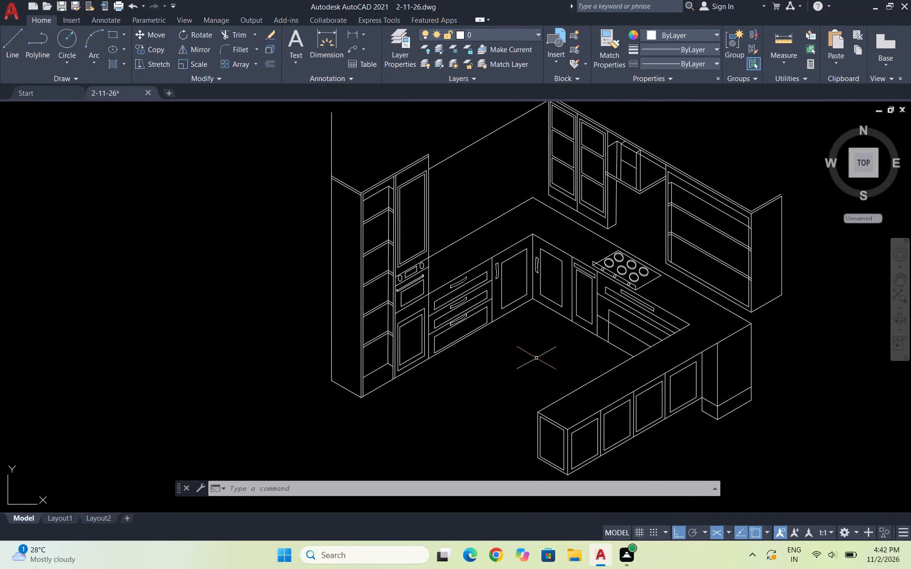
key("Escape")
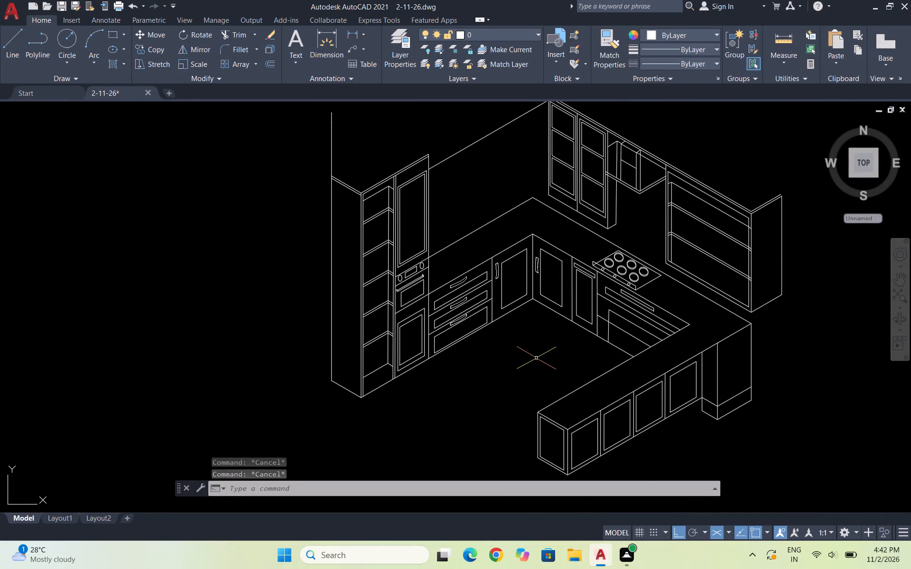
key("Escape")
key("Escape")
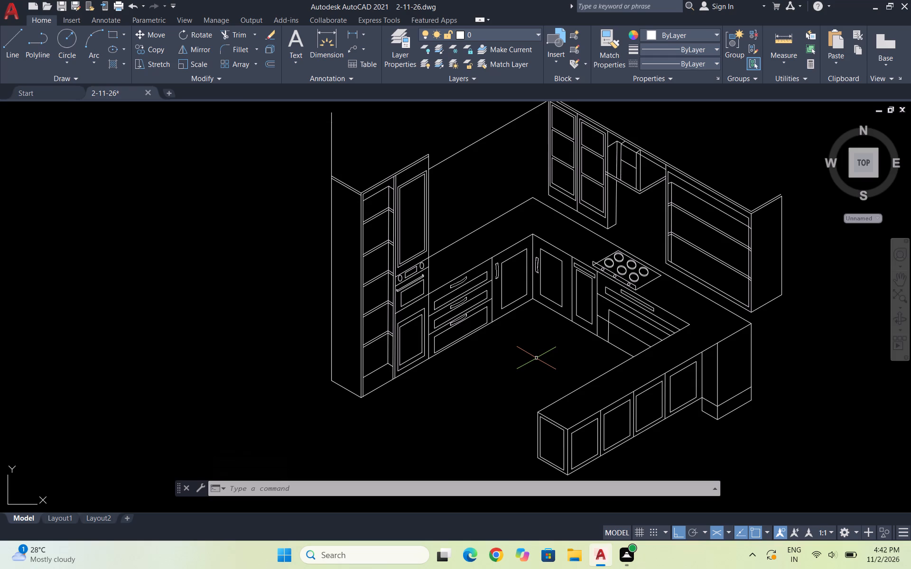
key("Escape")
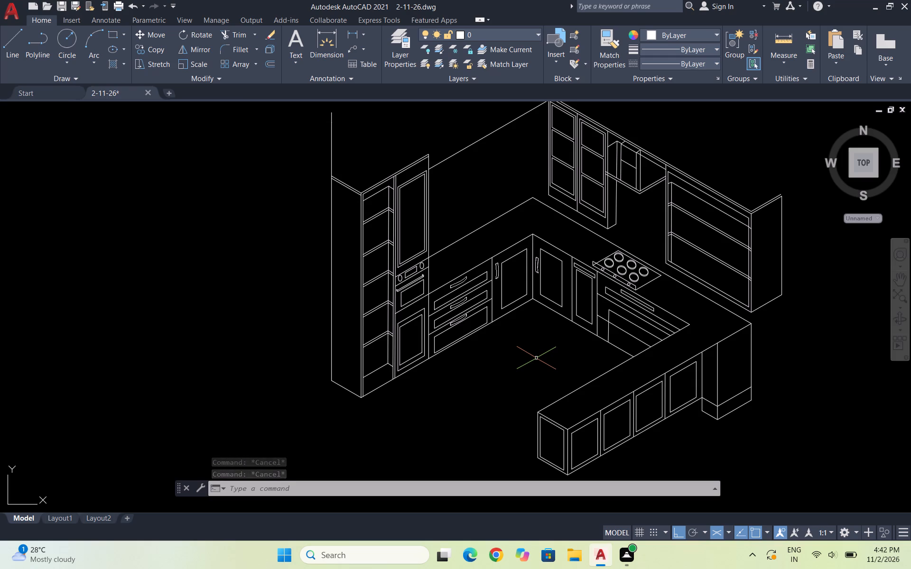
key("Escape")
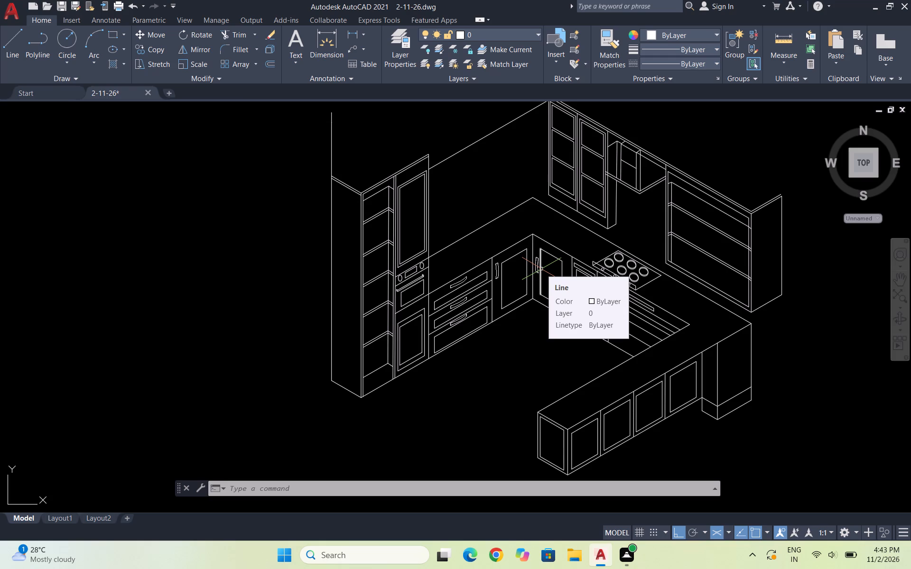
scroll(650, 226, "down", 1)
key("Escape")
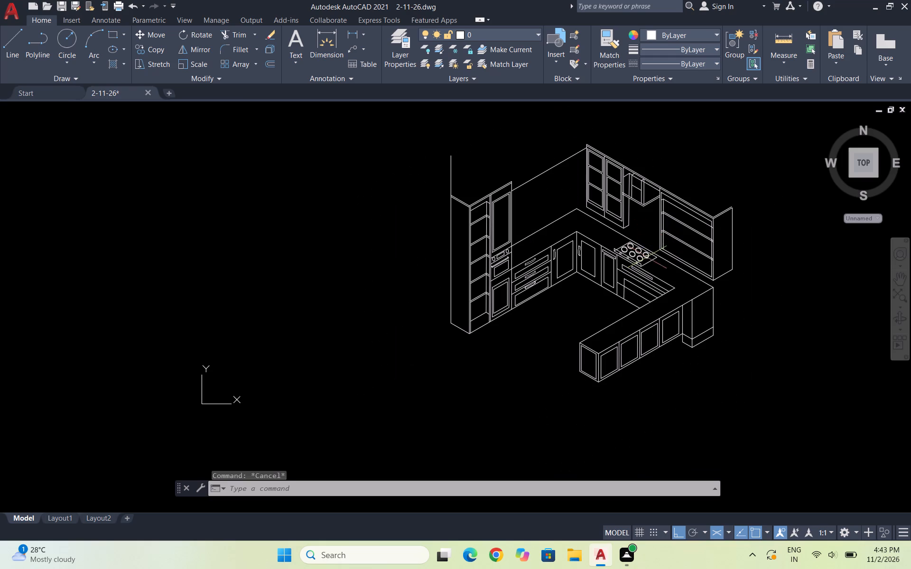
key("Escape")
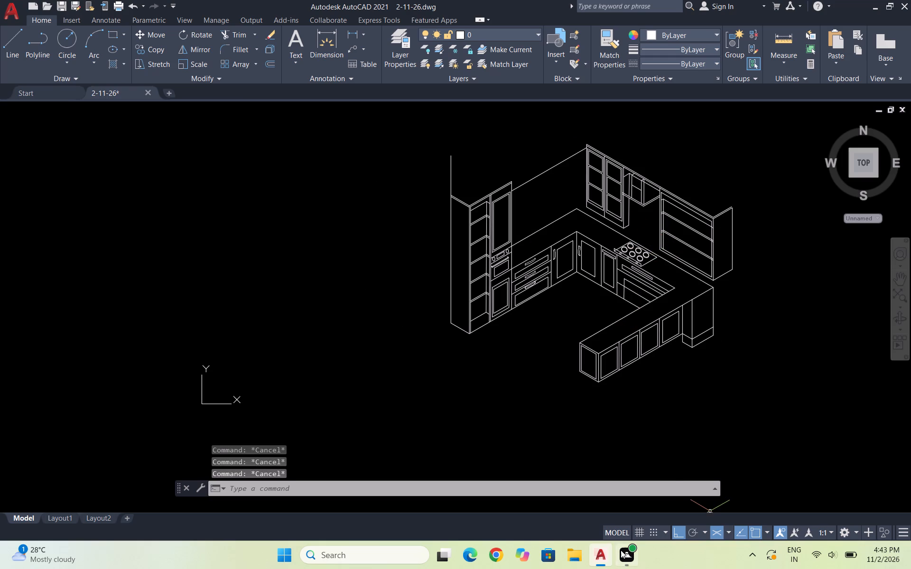
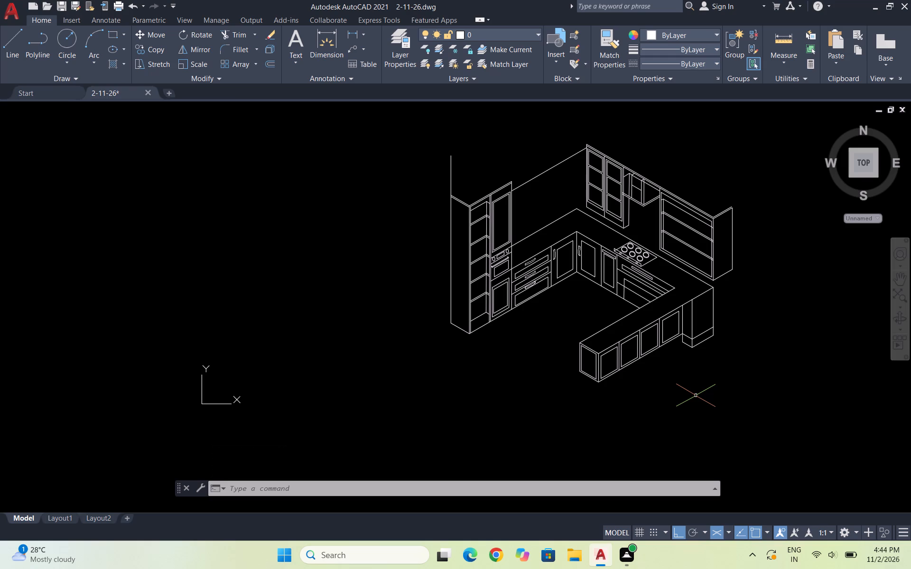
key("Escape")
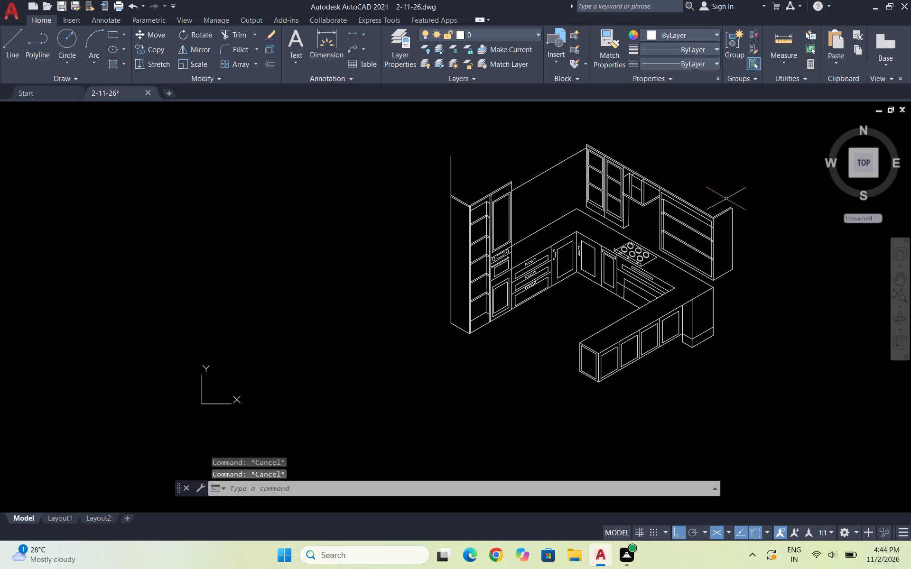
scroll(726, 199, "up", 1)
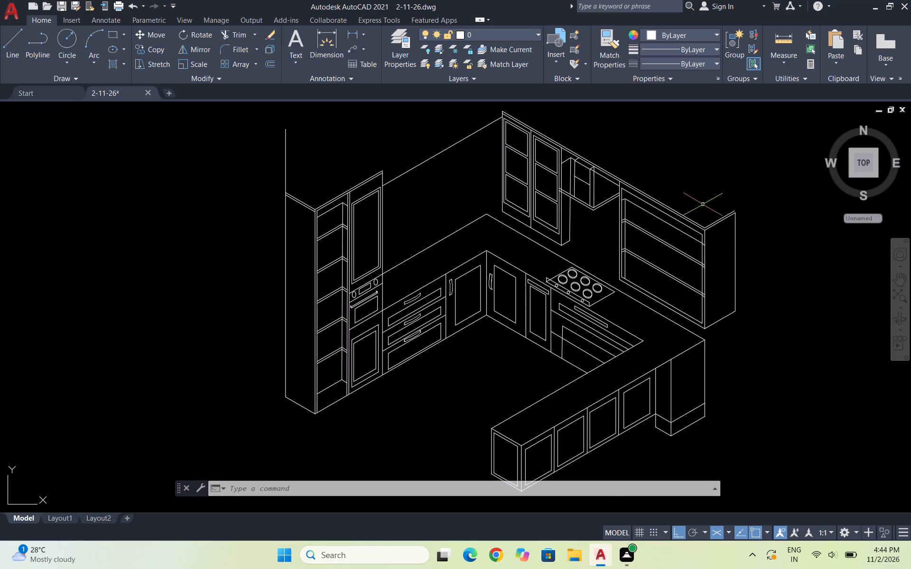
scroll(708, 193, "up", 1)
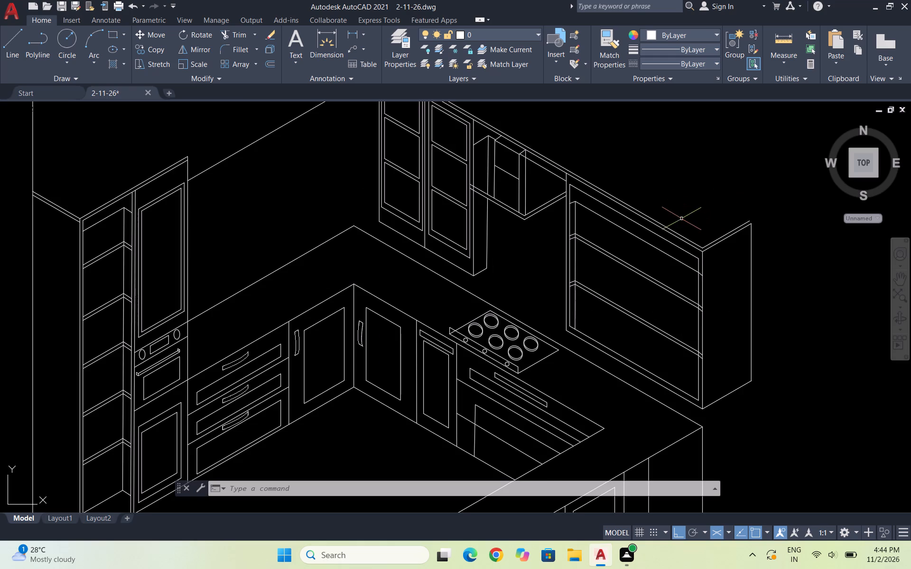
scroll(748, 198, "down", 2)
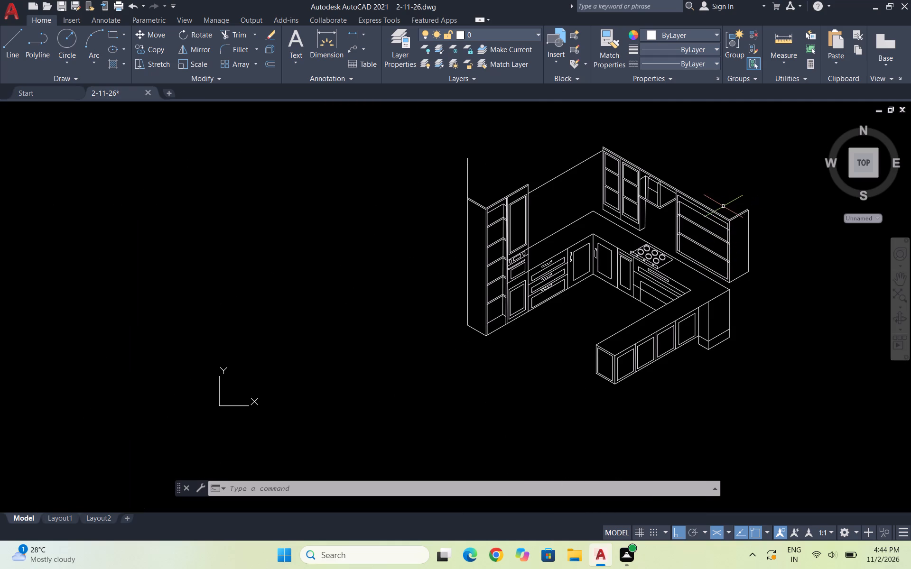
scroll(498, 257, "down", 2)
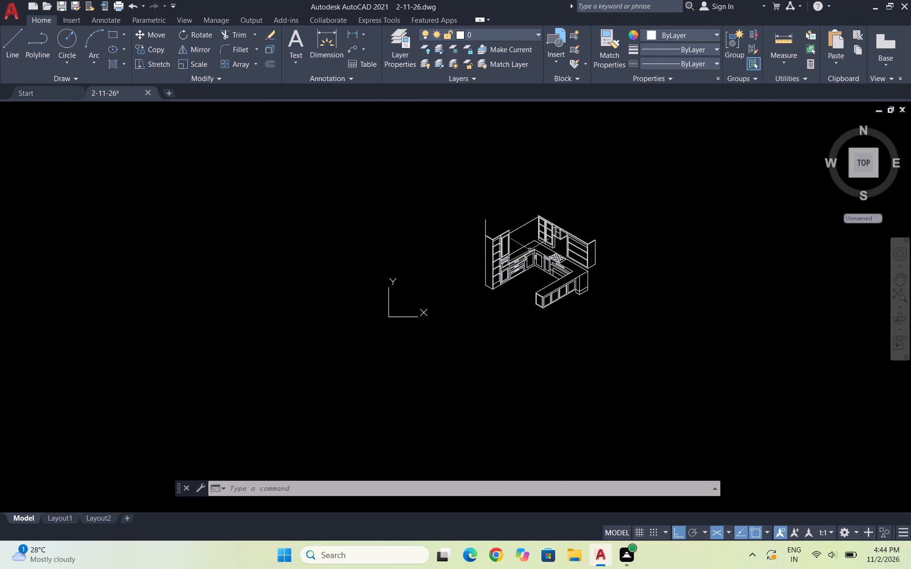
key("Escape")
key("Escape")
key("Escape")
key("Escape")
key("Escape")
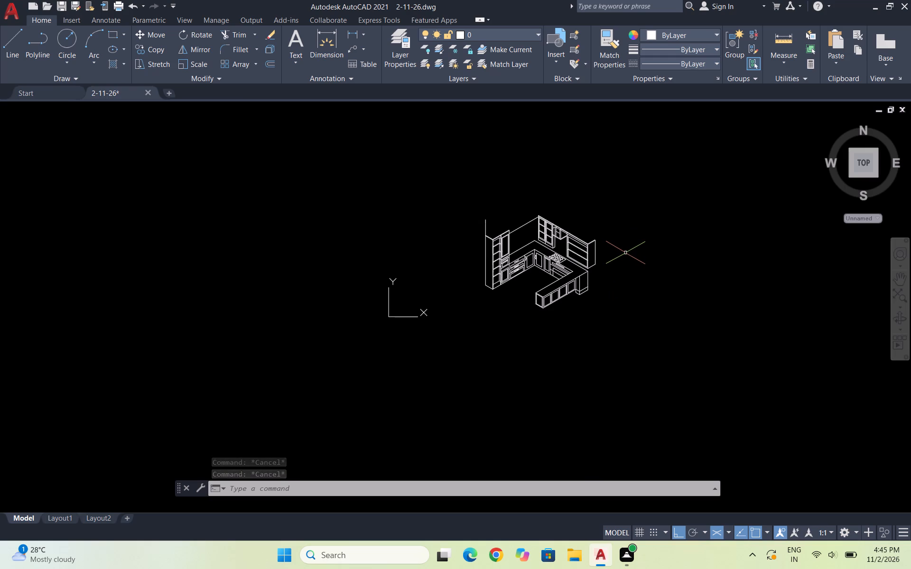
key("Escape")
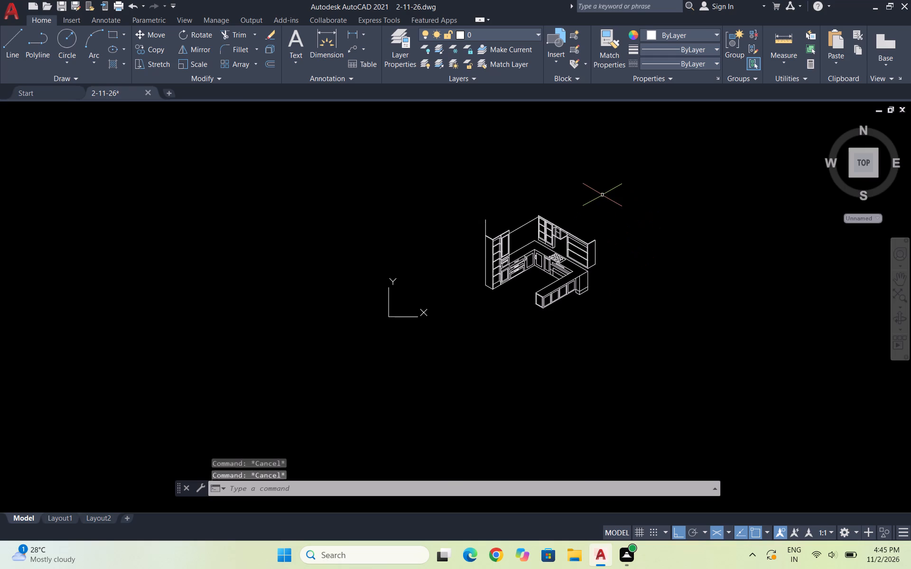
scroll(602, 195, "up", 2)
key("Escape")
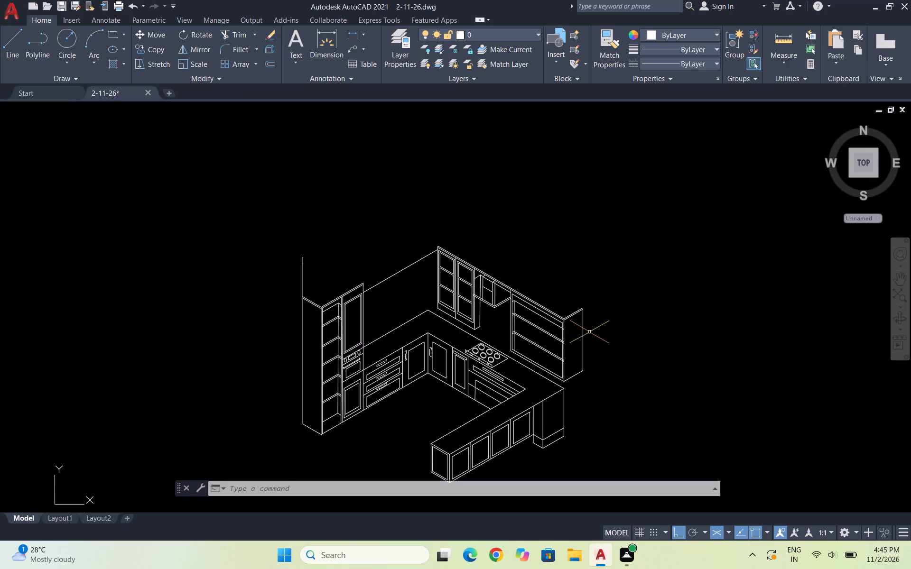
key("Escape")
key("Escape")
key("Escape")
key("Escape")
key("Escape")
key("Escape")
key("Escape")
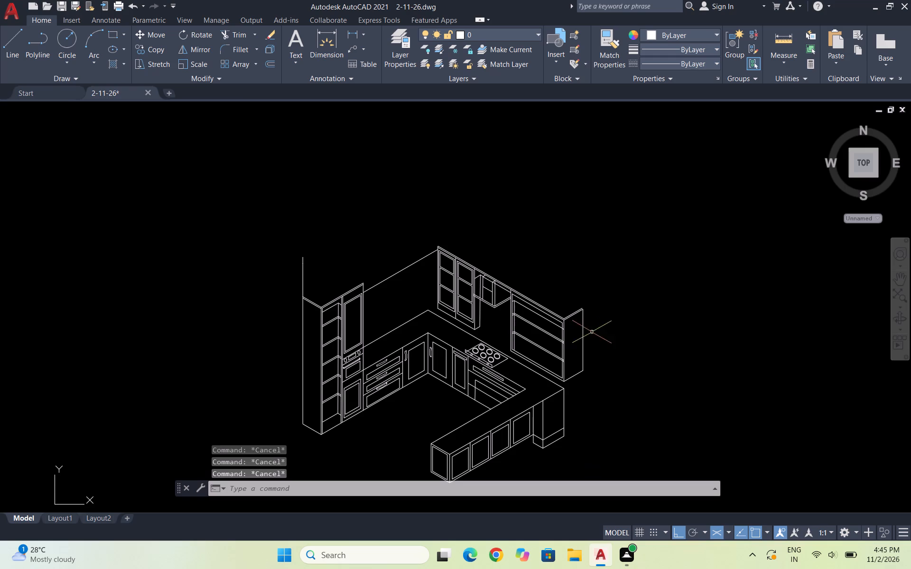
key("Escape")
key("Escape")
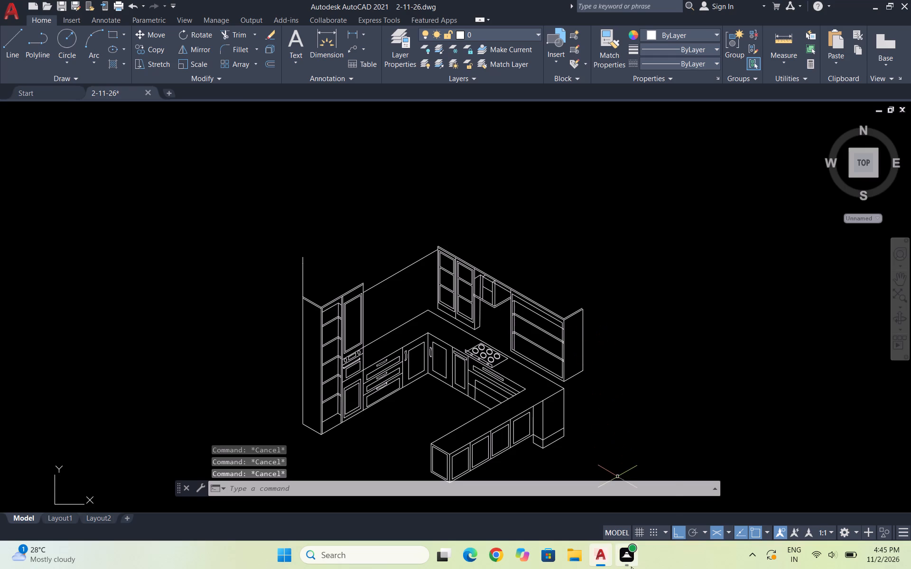
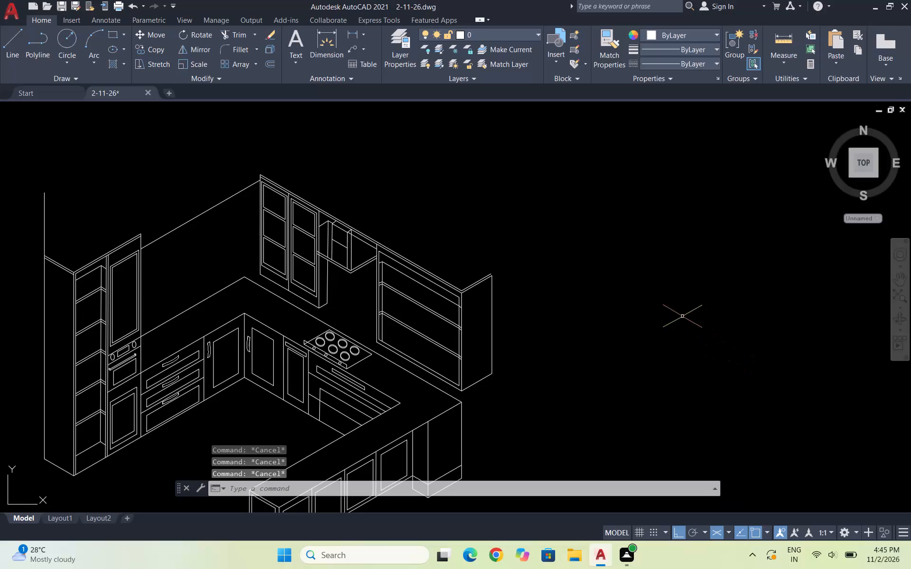
Draw the left wall's top edge at 30° from the vertical line's upper end to above the glass cabinets' back corner.
scroll(678, 308, "down", 1)
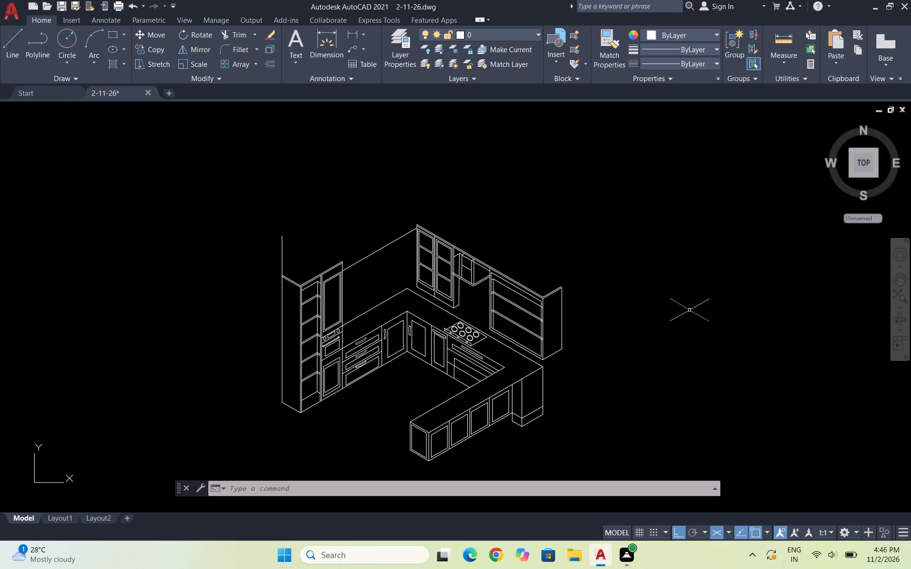
key("Escape")
key("Escape")
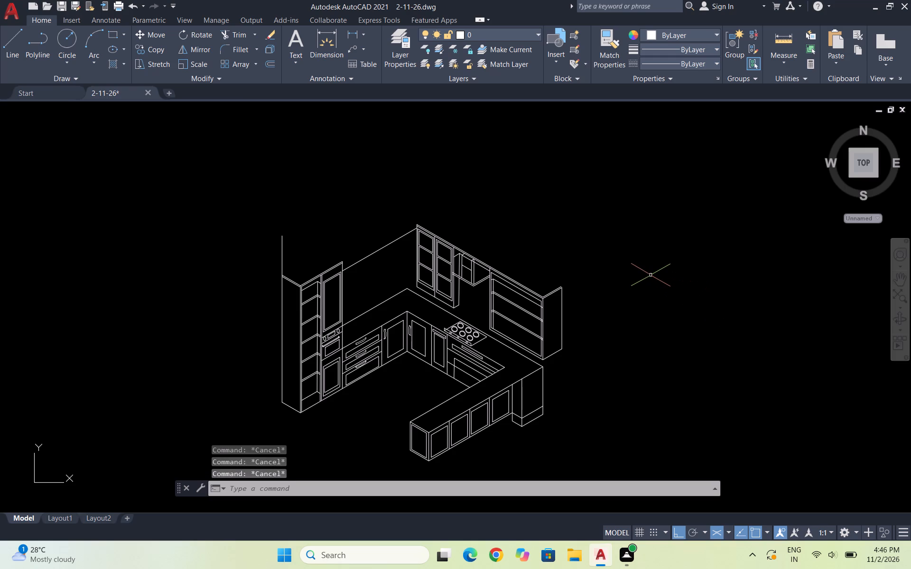
key("l")
key("Return")
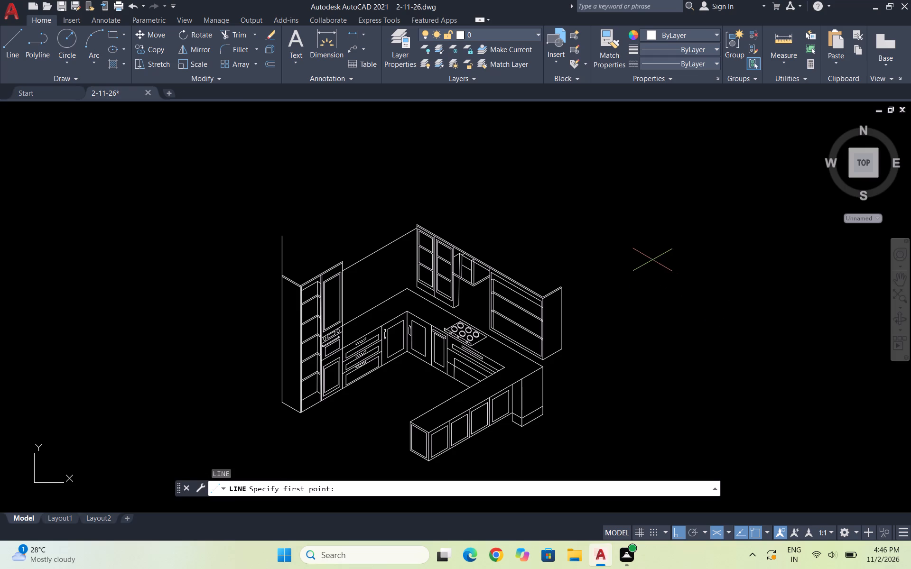
left_click(284, 236)
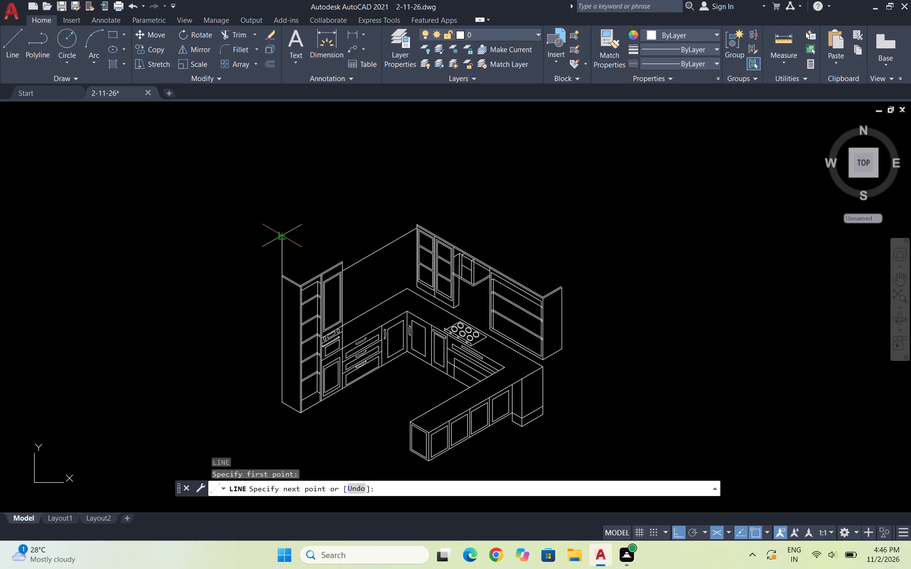
scroll(416, 223, "up", 2)
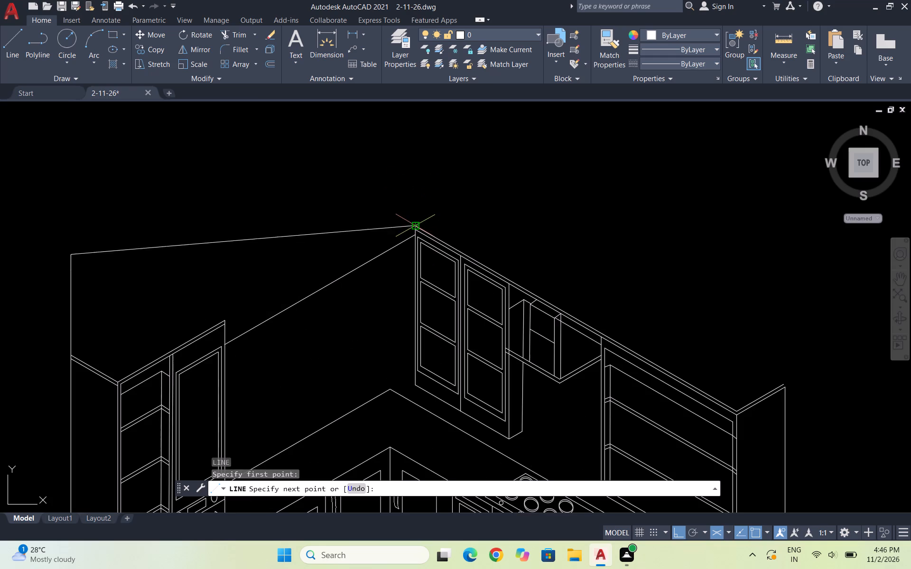
scroll(415, 183, "down", 1)
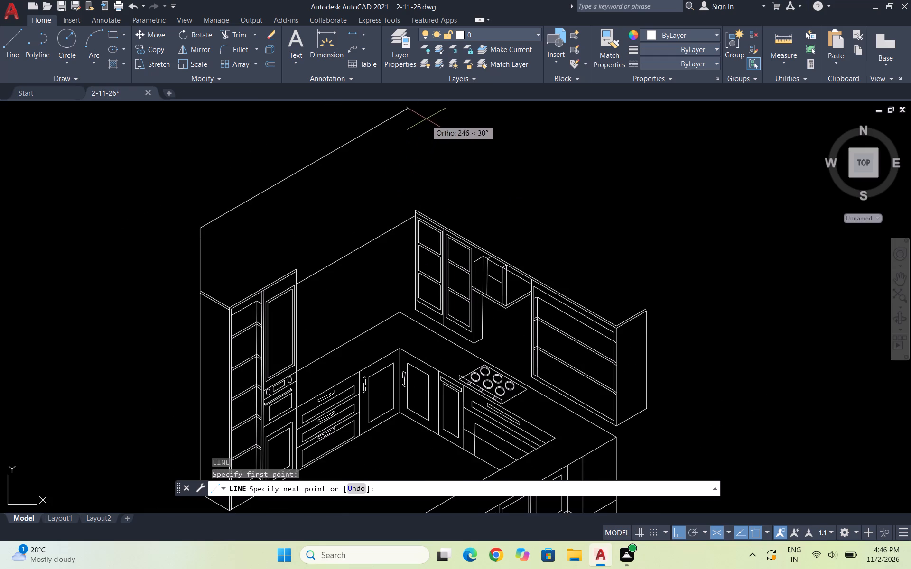
scroll(428, 101, "down", 2)
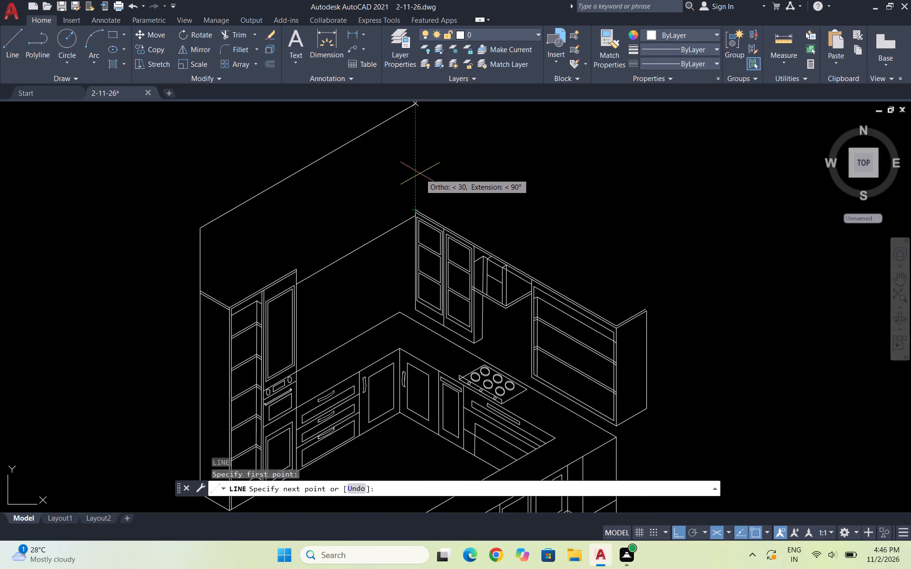
scroll(572, 191, "down", 1)
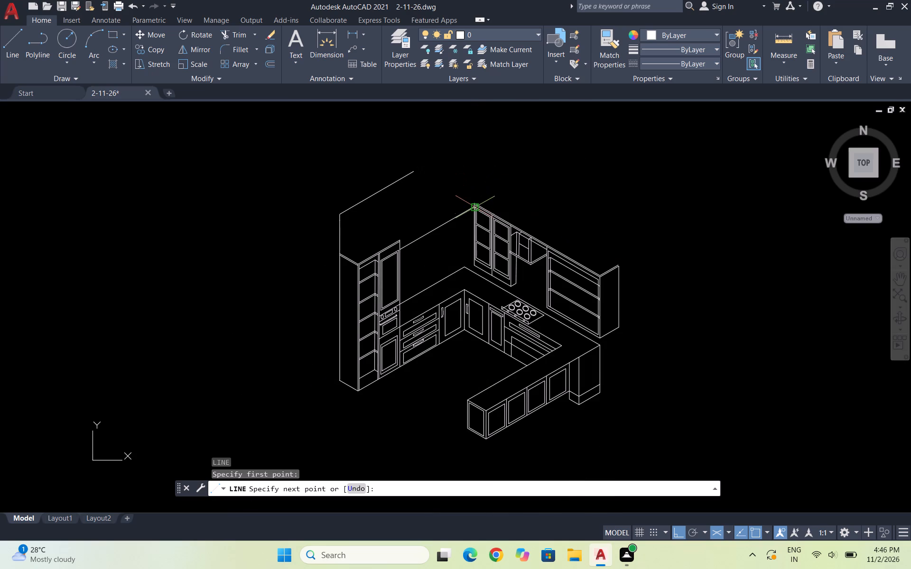
left_click(477, 147)
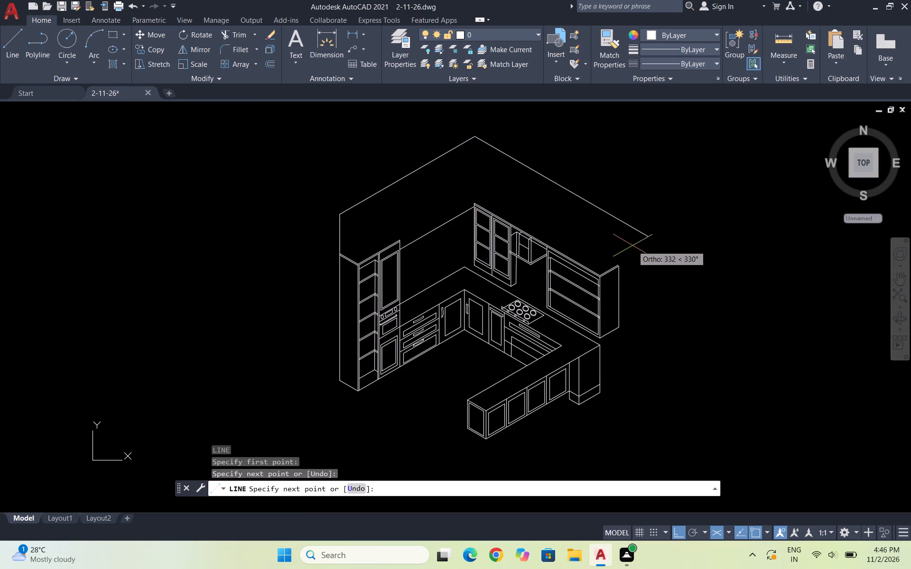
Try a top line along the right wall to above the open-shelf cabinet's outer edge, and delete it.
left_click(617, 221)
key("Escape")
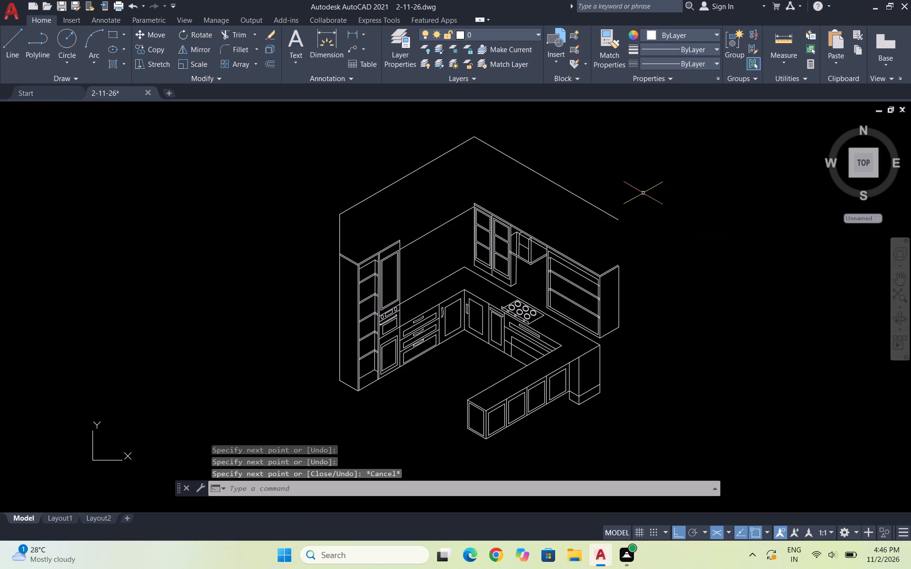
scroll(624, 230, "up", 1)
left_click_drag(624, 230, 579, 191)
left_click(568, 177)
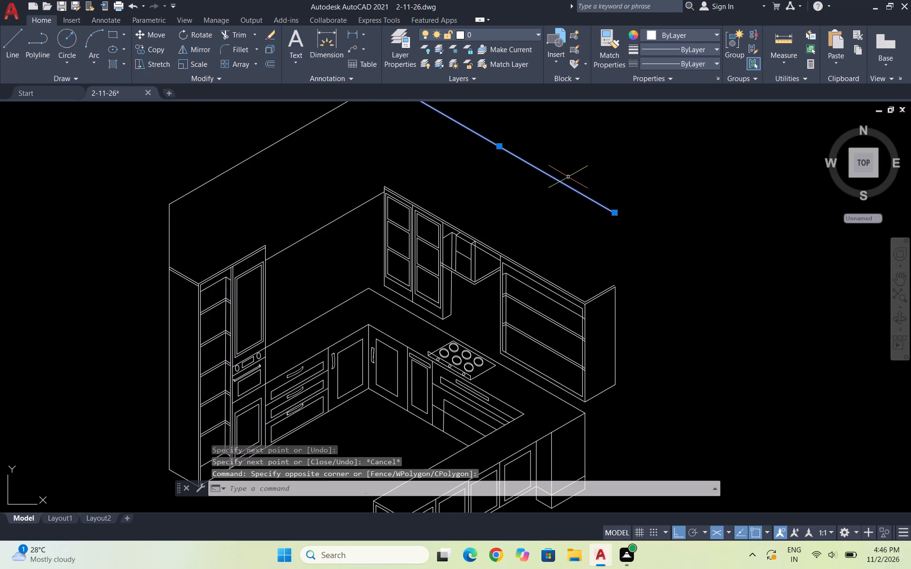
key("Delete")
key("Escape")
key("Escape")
Draw the right wall's top edge from the back corner and a vertical line down to the open-shelf cabinet's outer top corner.
key("l")
key("Return")
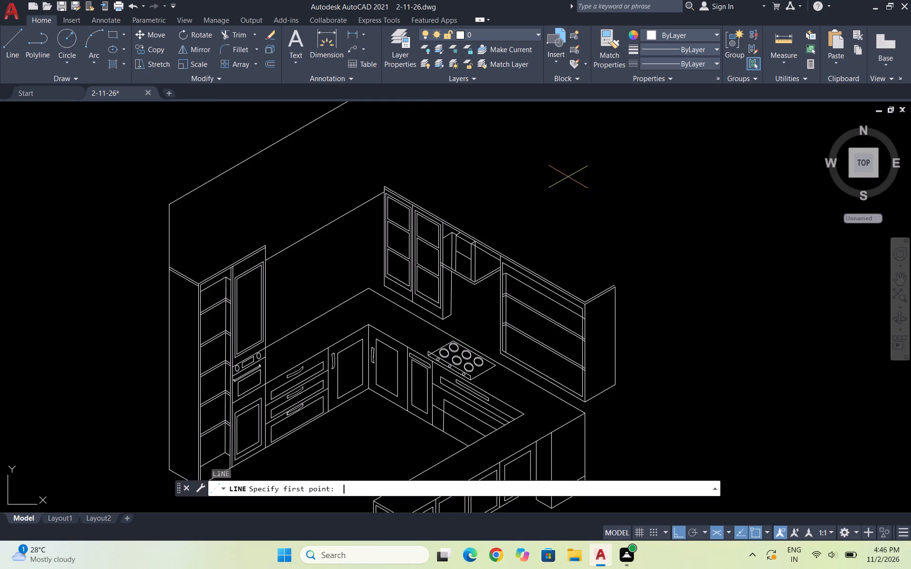
scroll(542, 199, "down", 2)
left_click(481, 160)
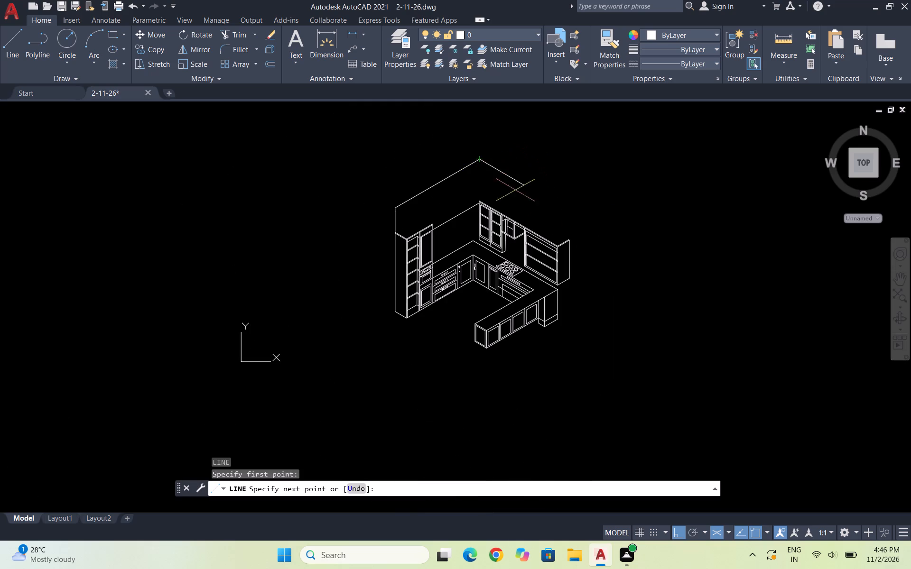
scroll(574, 236, "up", 3)
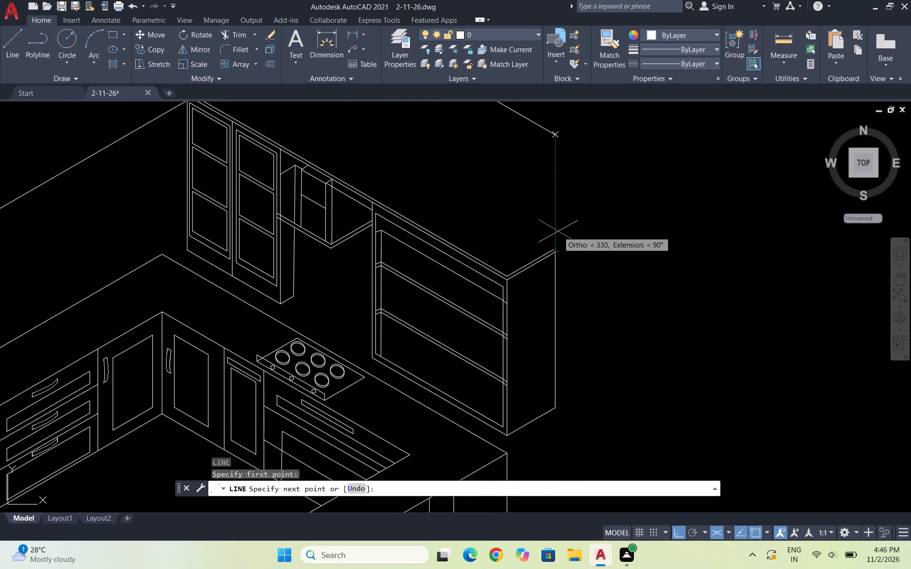
left_click(553, 200)
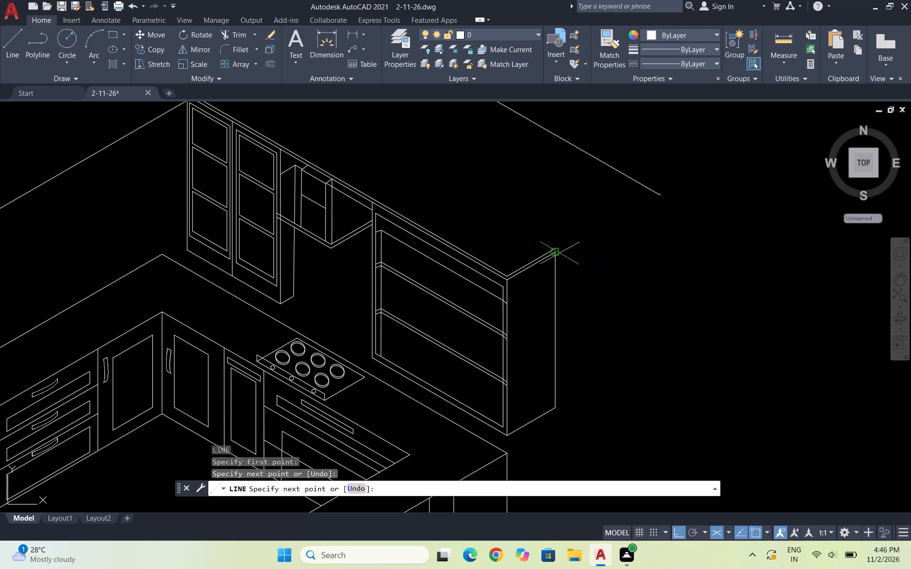
left_click(557, 252)
key("Escape")
key("Escape")
key("Escape")
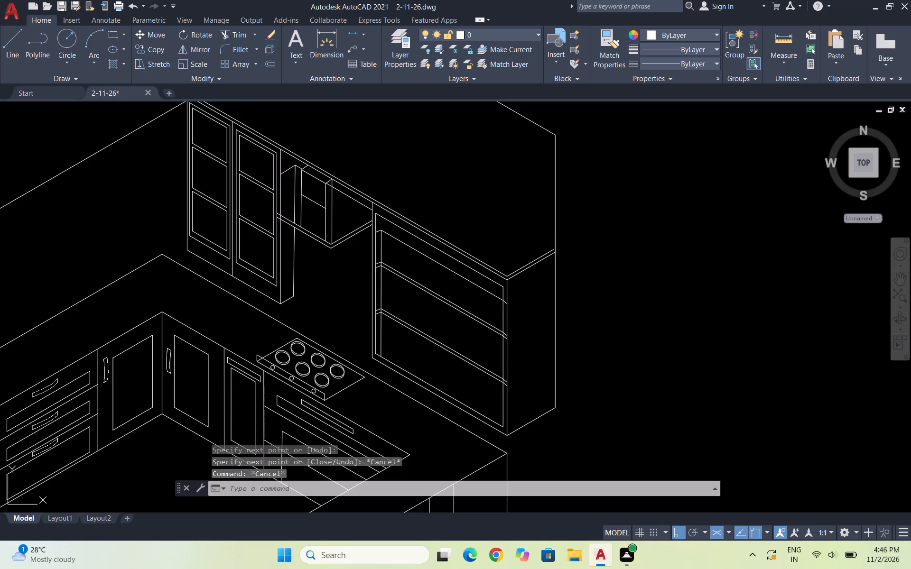
key("Escape")
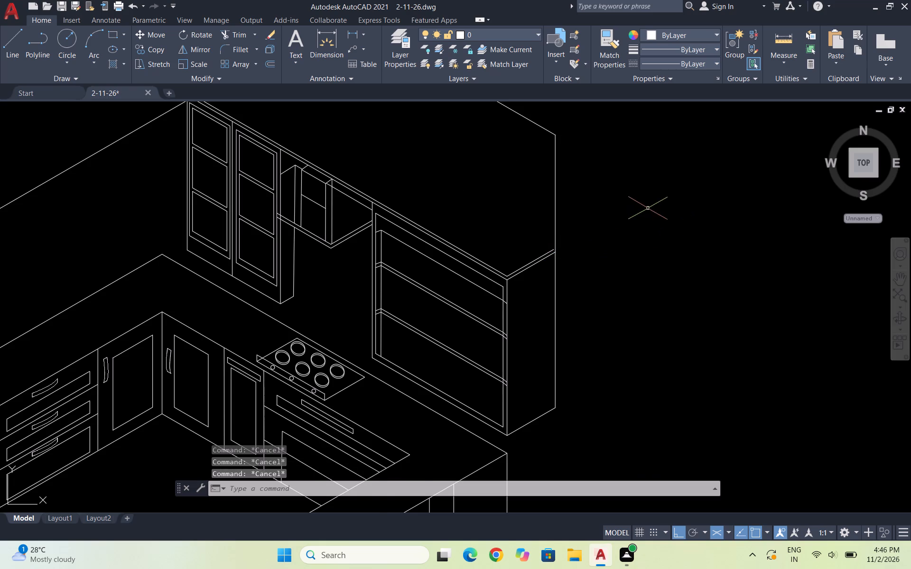
Draw a 10-unit vertical line downward from the left wall's top edge, just beside its outer corner.
scroll(648, 210, "down", 1)
scroll(504, 168, "down", 2)
scroll(363, 166, "up", 3)
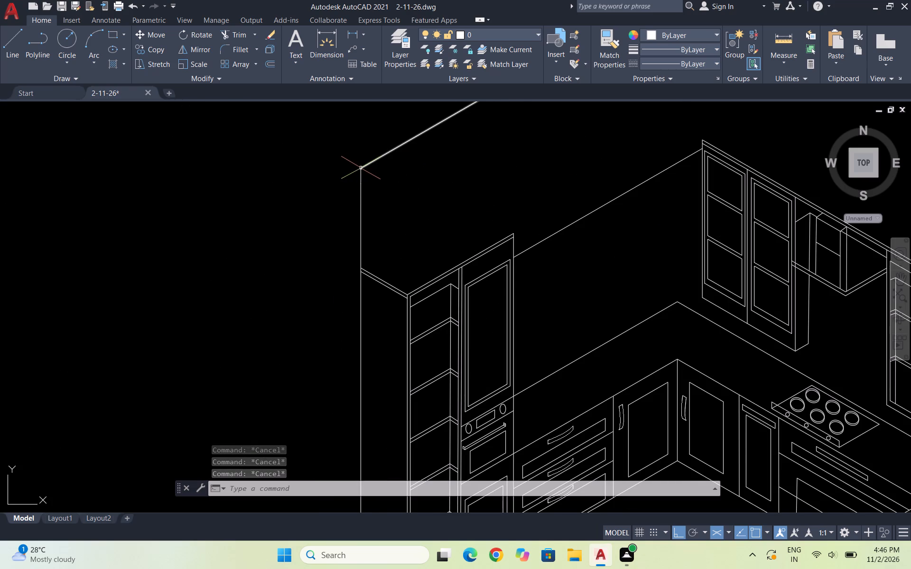
key("l")
key("Return")
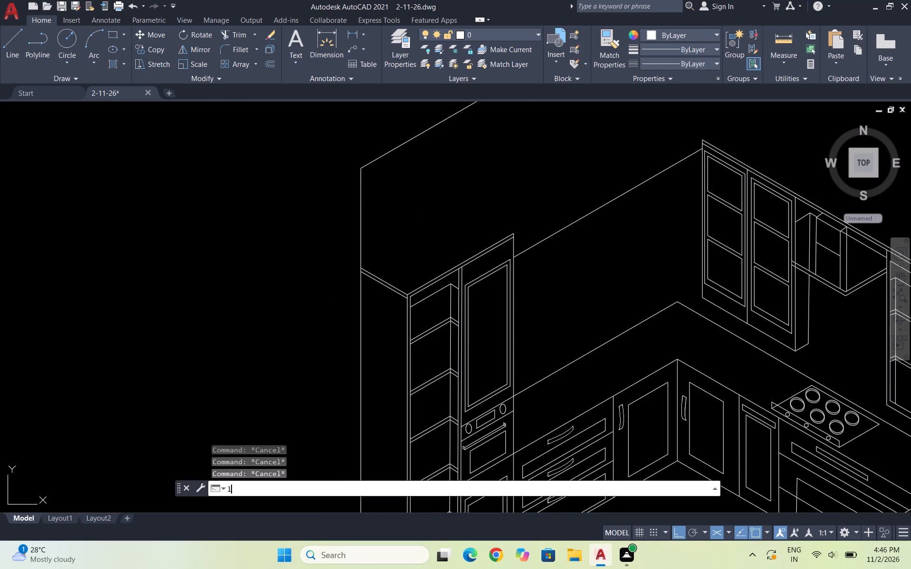
left_click(368, 165)
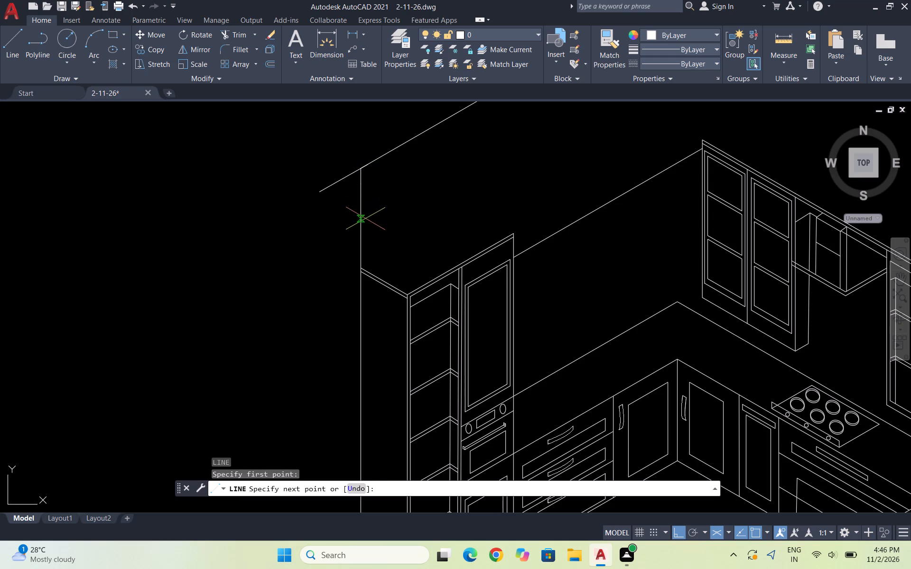
key("F5")
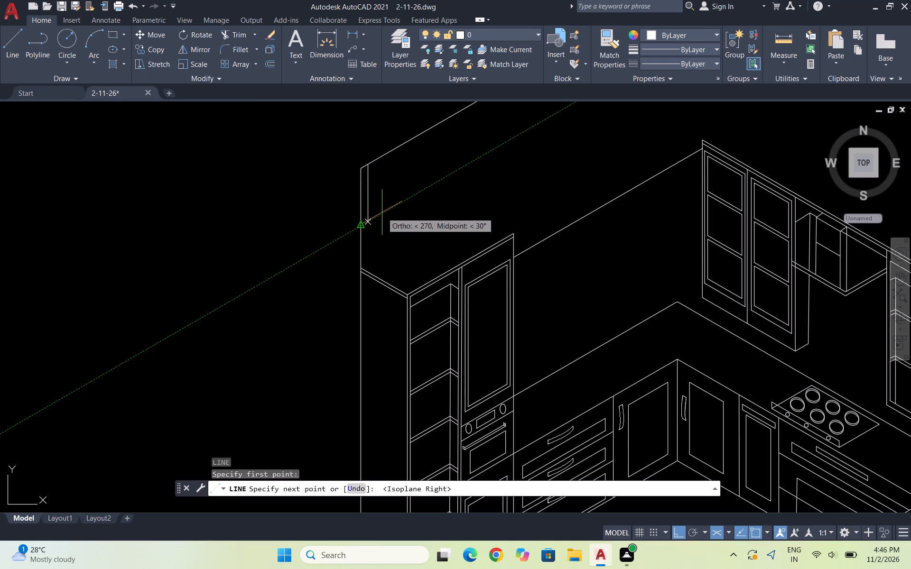
type("10")
key("Return")
key("Return")
key("Escape")
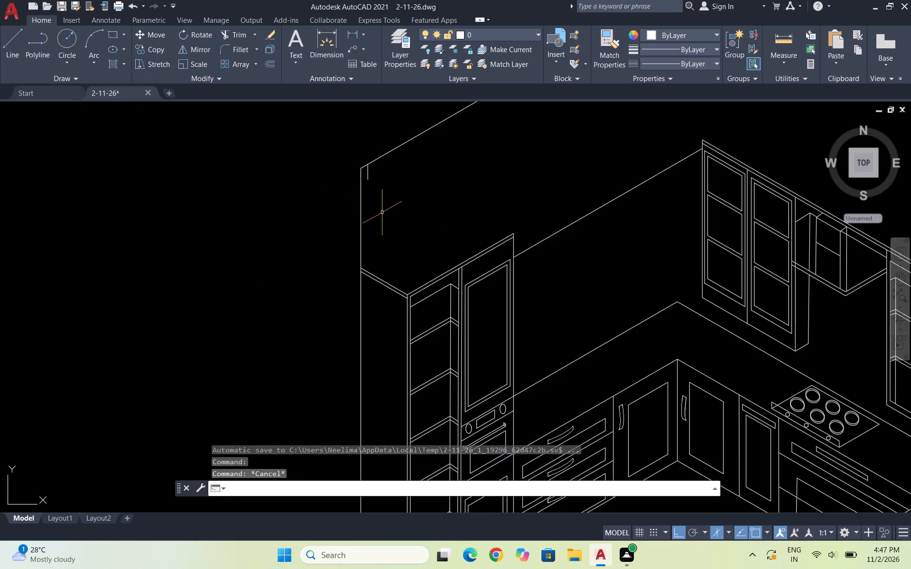
key("Escape")
Draw a 10-unit vertical line downward from the back corner where the two top wall edges meet.
key("l")
key("Return")
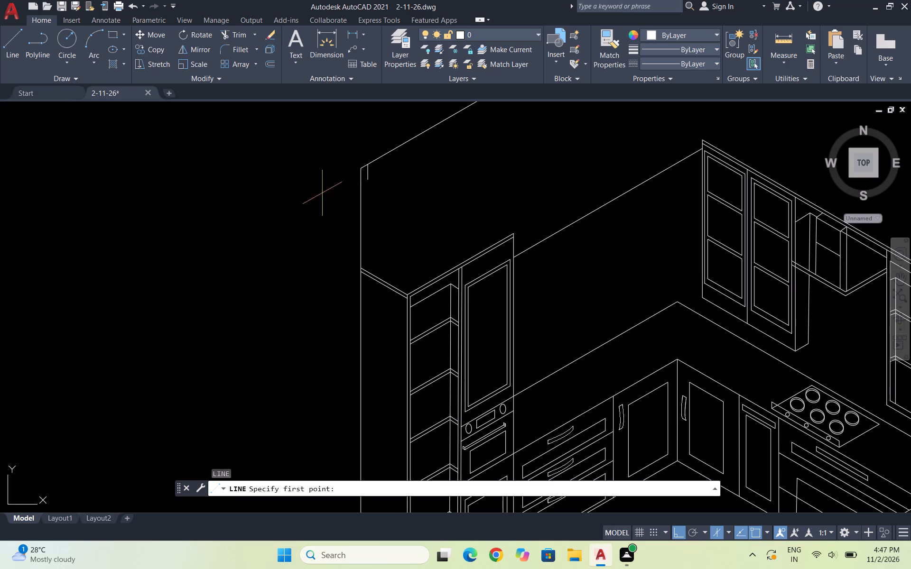
scroll(305, 187, "down", 2)
scroll(422, 158, "down", 1)
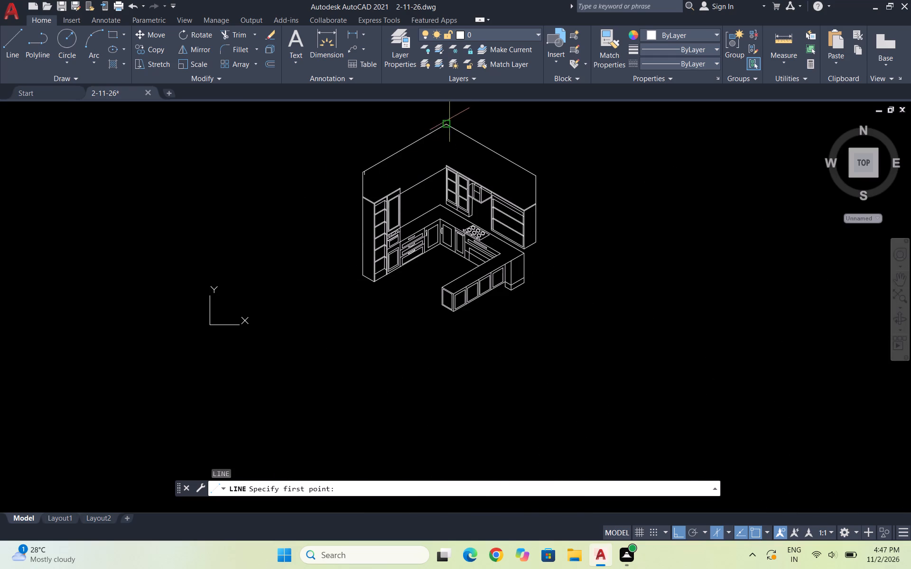
scroll(446, 118, "up", 3)
left_click(442, 142)
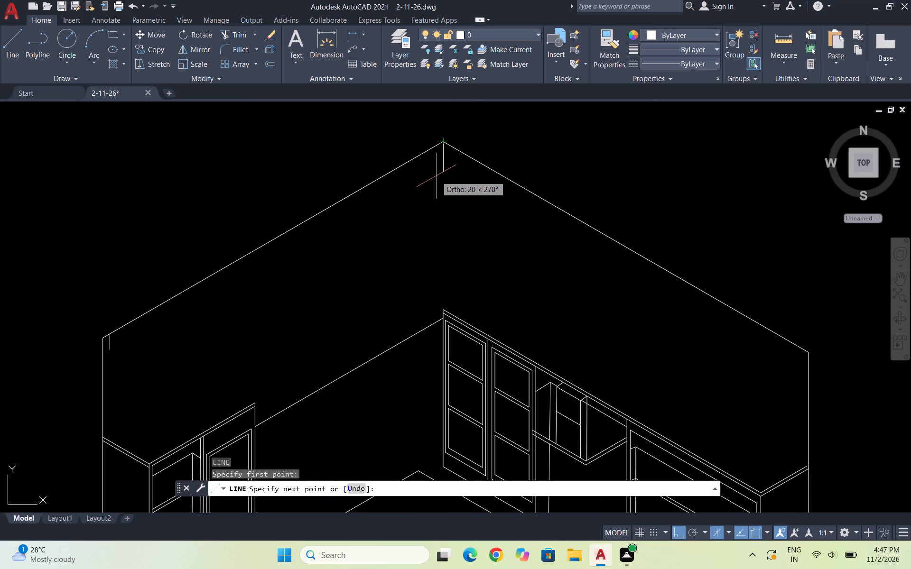
type("10")
key("Return")
key("Escape")
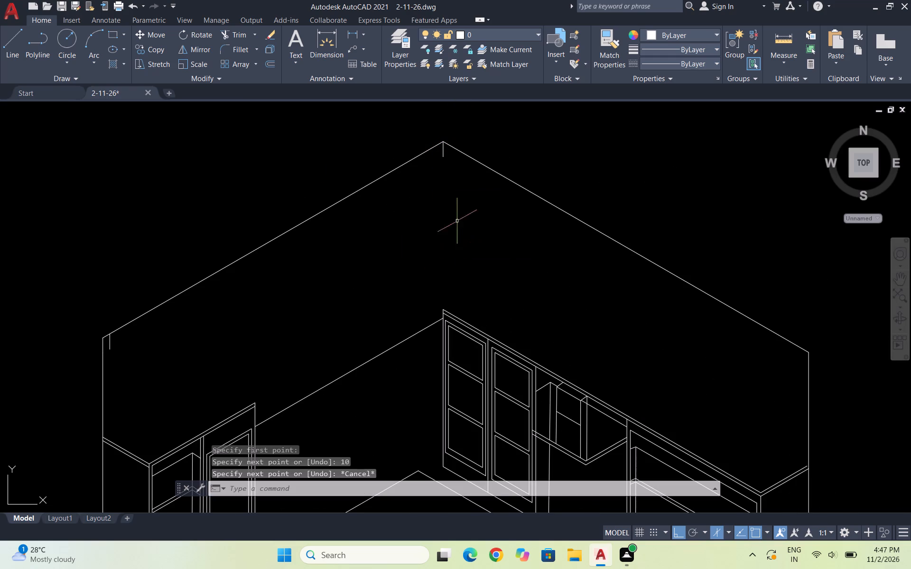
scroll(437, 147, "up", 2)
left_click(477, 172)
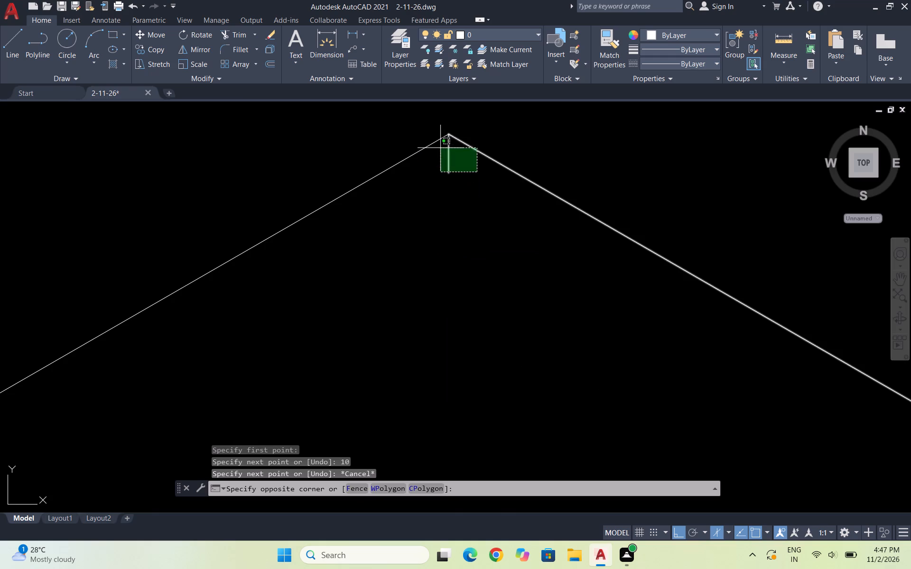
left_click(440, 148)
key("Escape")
Draw a parallel line below both top wall edges, from the left wall's outer edge through the back corner line's lower end to the right wall edge.
scroll(456, 130, "down", 2)
scroll(518, 212, "down", 2)
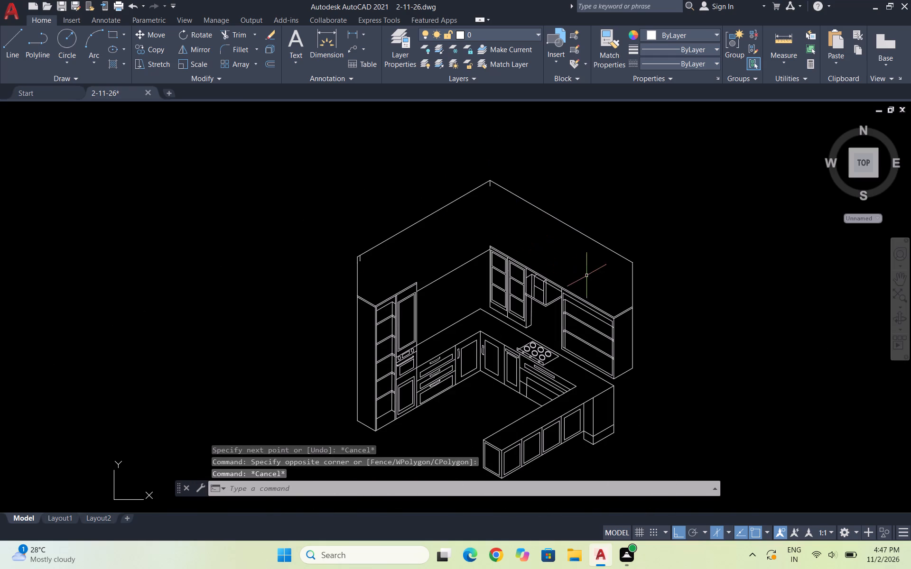
key("l")
key("Return")
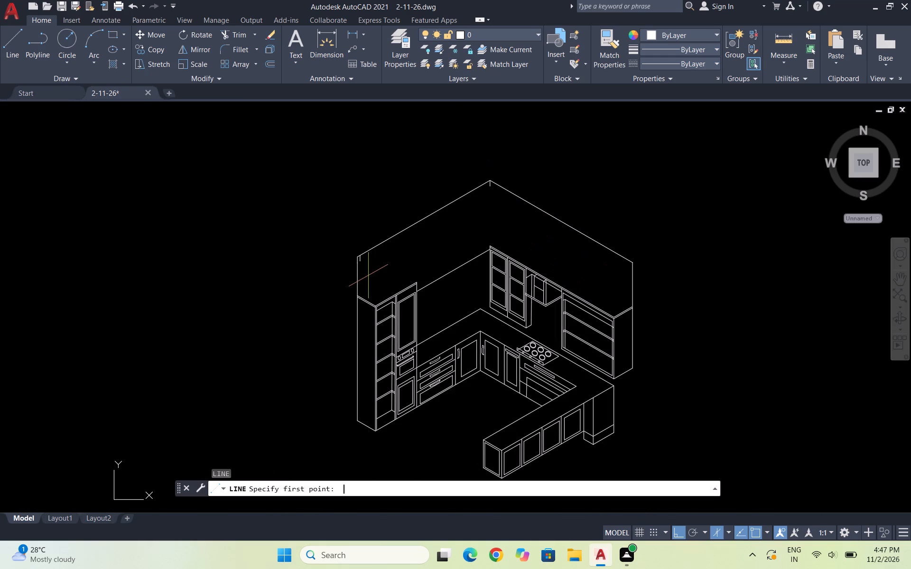
scroll(369, 275, "up", 4)
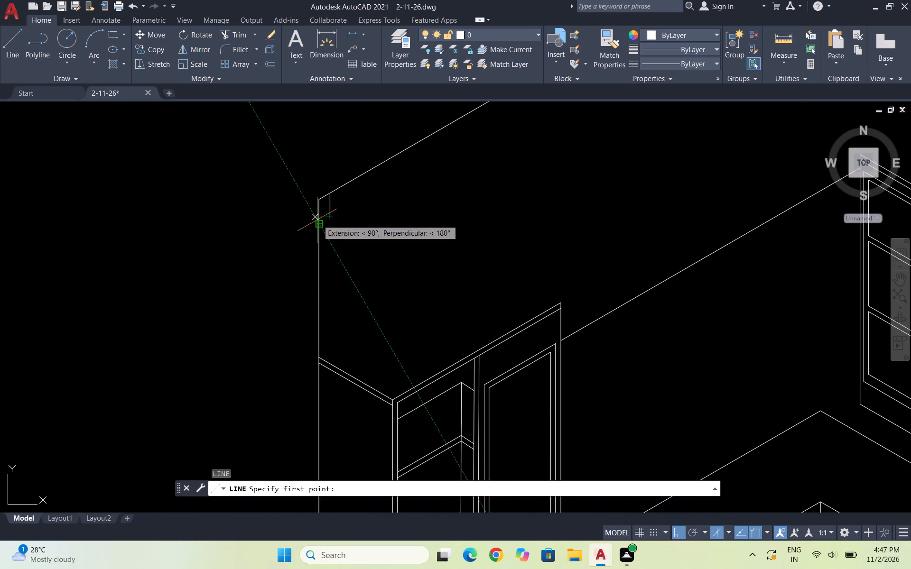
left_click(317, 223)
scroll(335, 214, "down", 3)
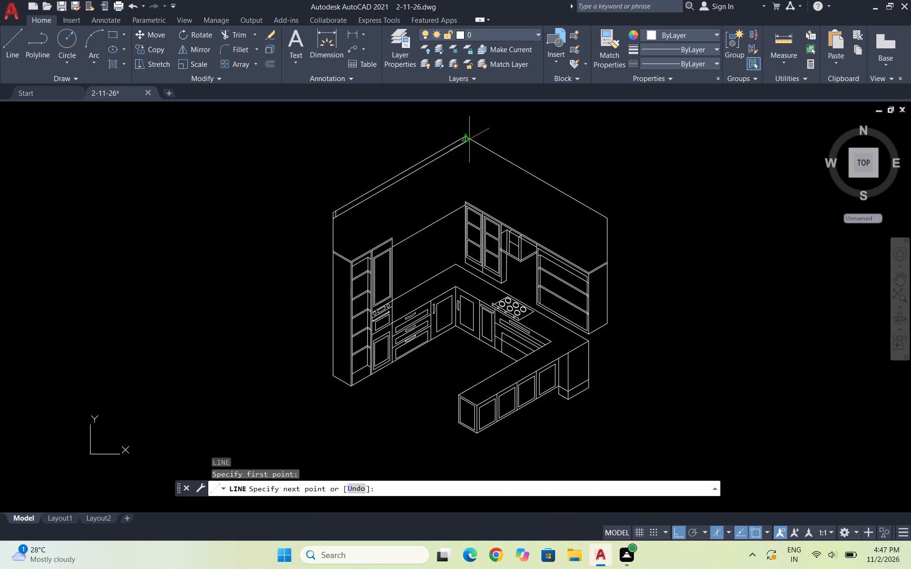
scroll(469, 139, "up", 2)
left_click(458, 147)
scroll(595, 233, "down", 2)
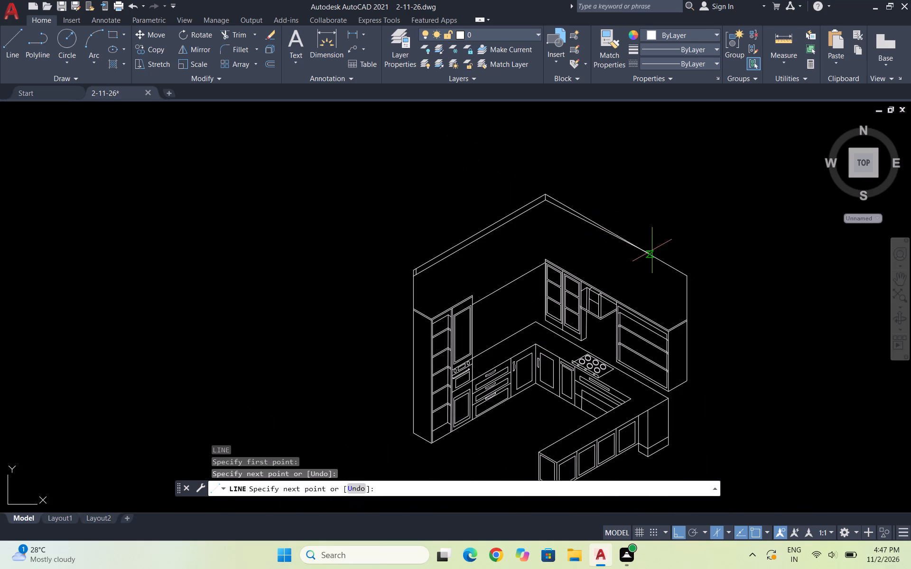
key("F5")
scroll(655, 257, "up", 2)
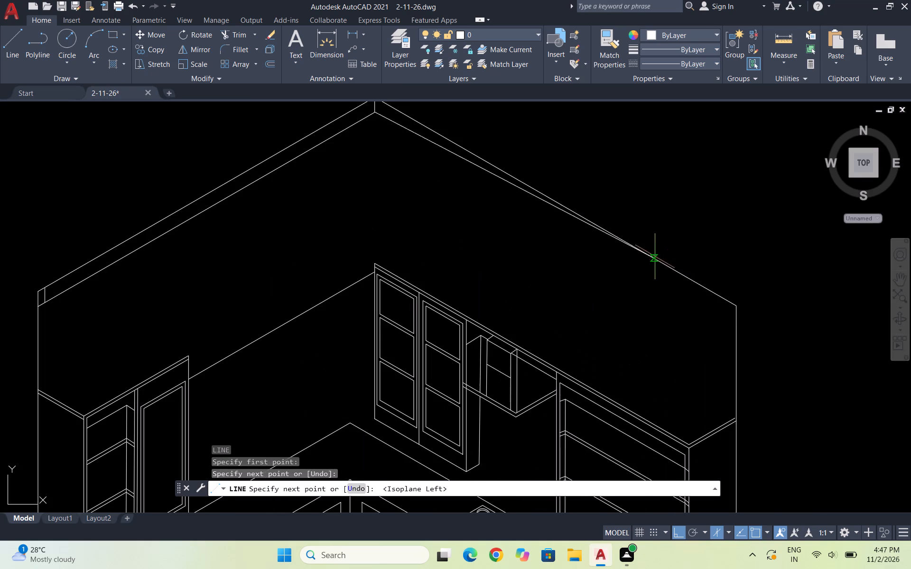
left_click(737, 318)
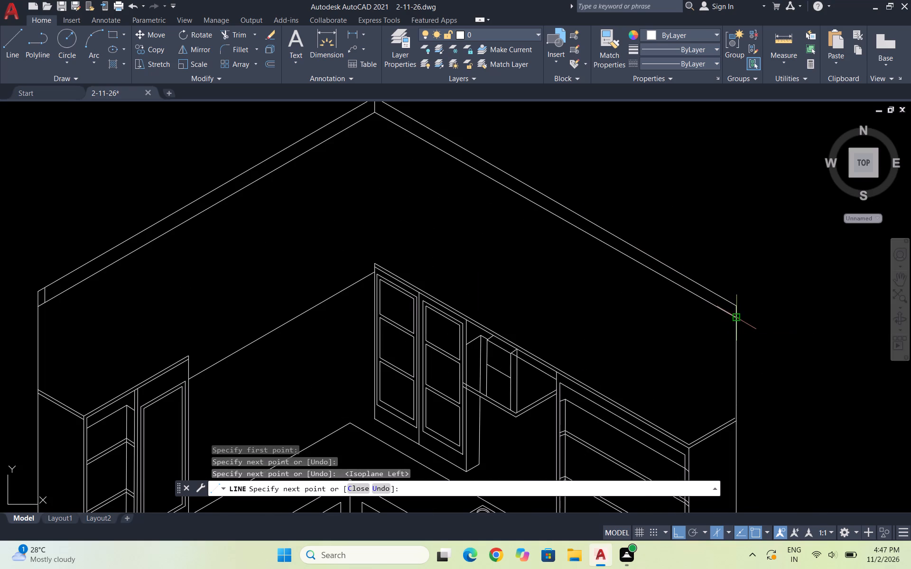
key("Escape")
scroll(500, 218, "down", 1)
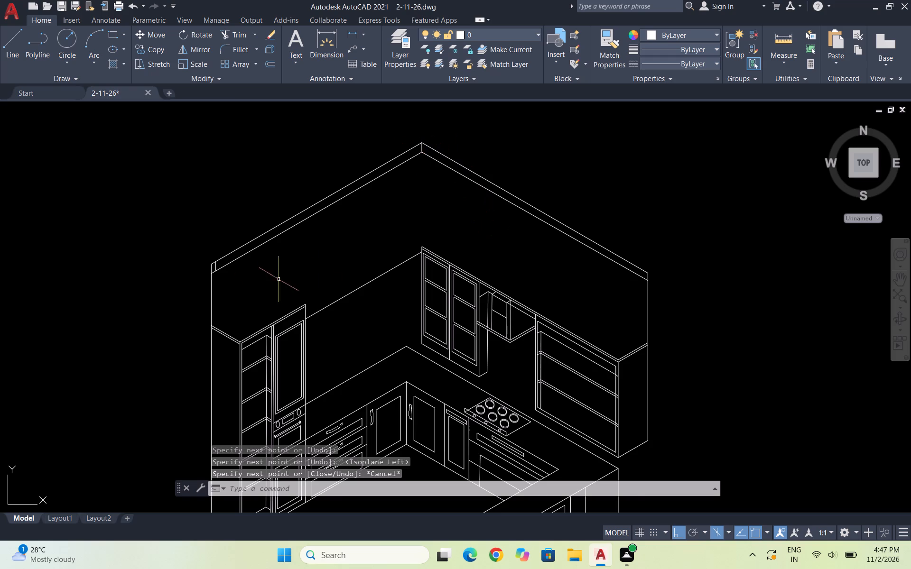
Delete the short vertical construction line inside the top band, just beside the left wall's outer corner.
scroll(226, 268, "up", 4)
left_click(176, 248)
left_click(114, 273)
key("Escape")
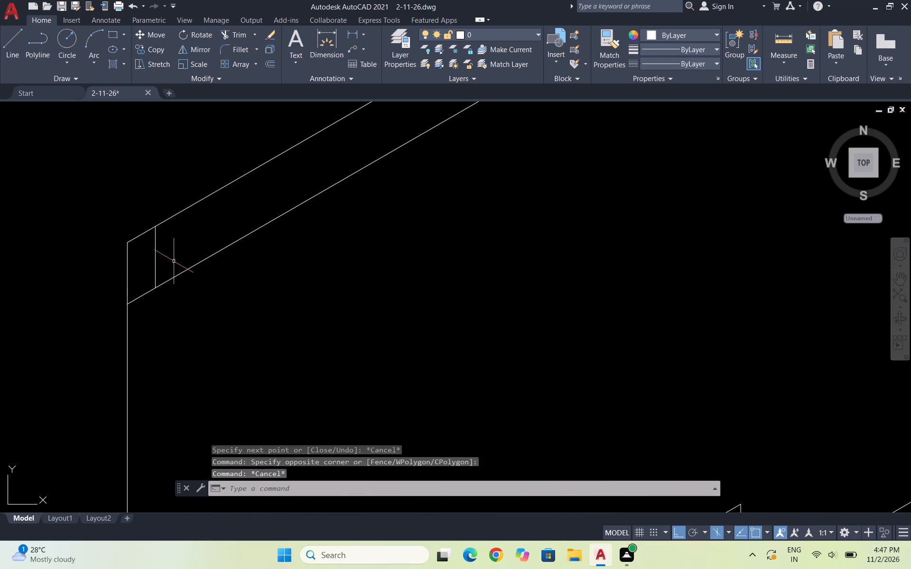
left_click(174, 261)
left_click(146, 257)
key("Delete")
key("Escape")
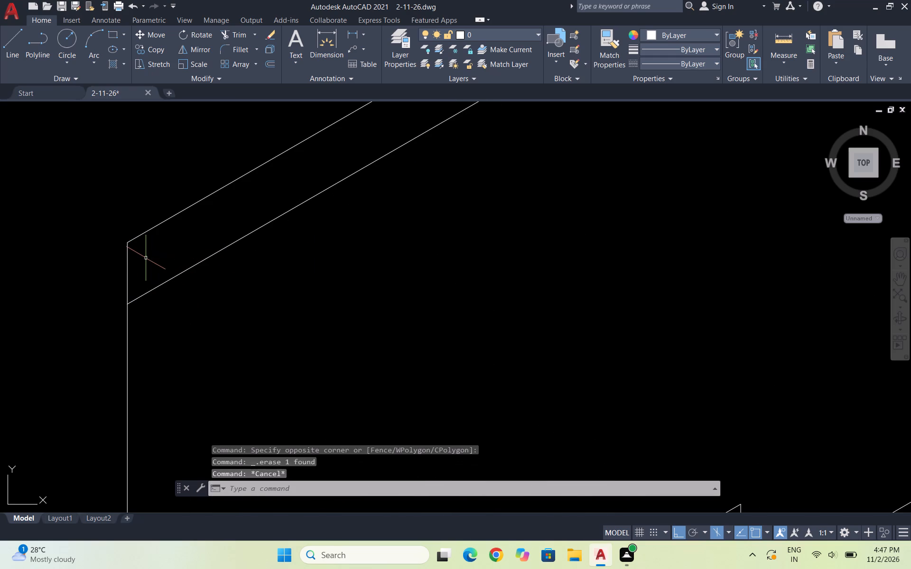
key("Escape")
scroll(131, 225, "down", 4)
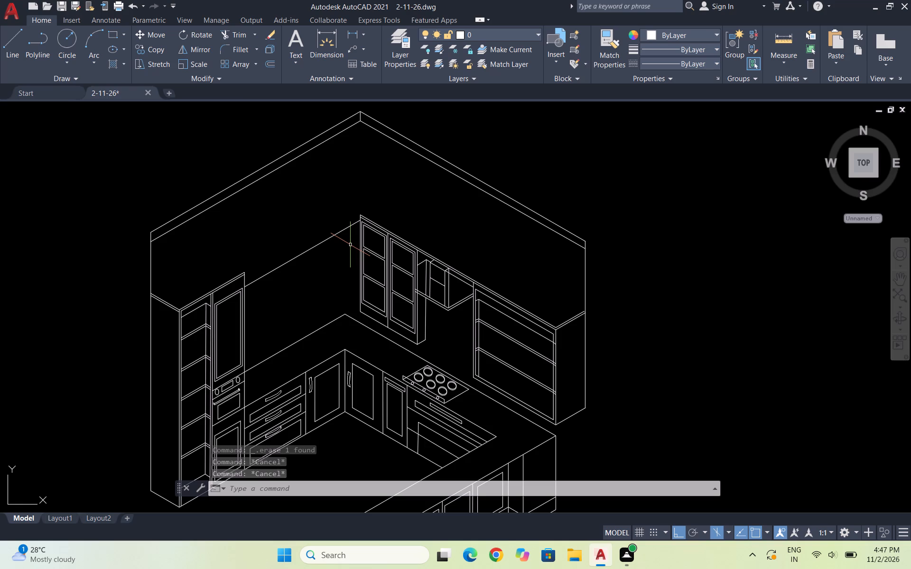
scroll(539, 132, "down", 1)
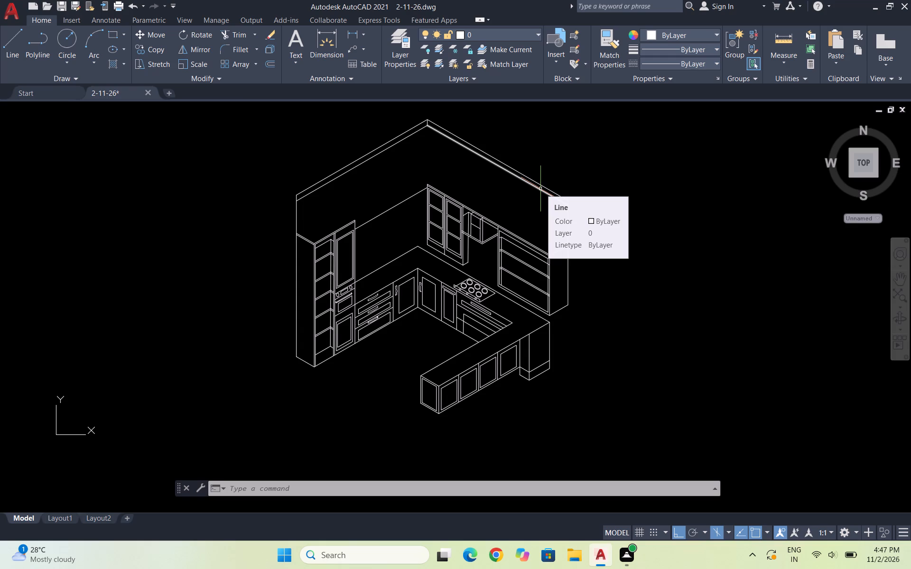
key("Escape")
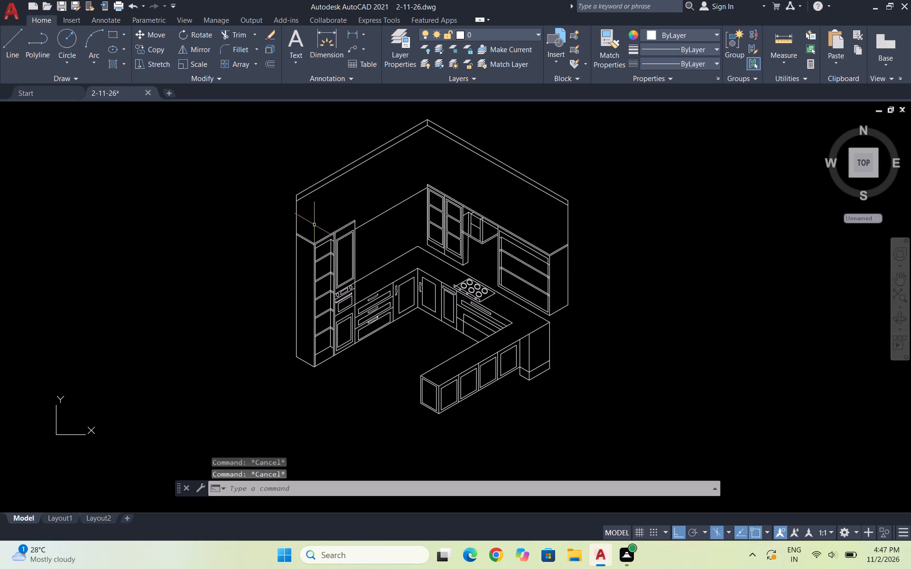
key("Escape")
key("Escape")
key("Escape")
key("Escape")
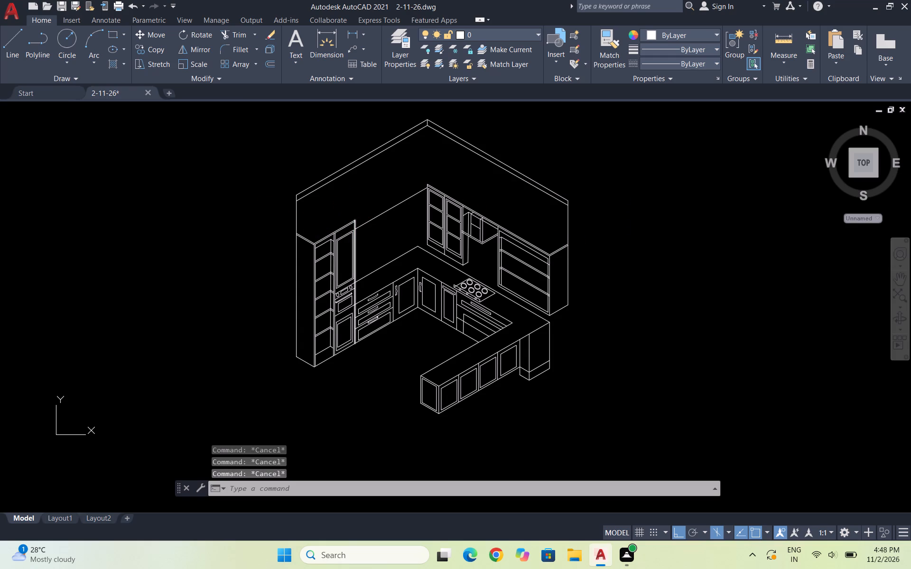
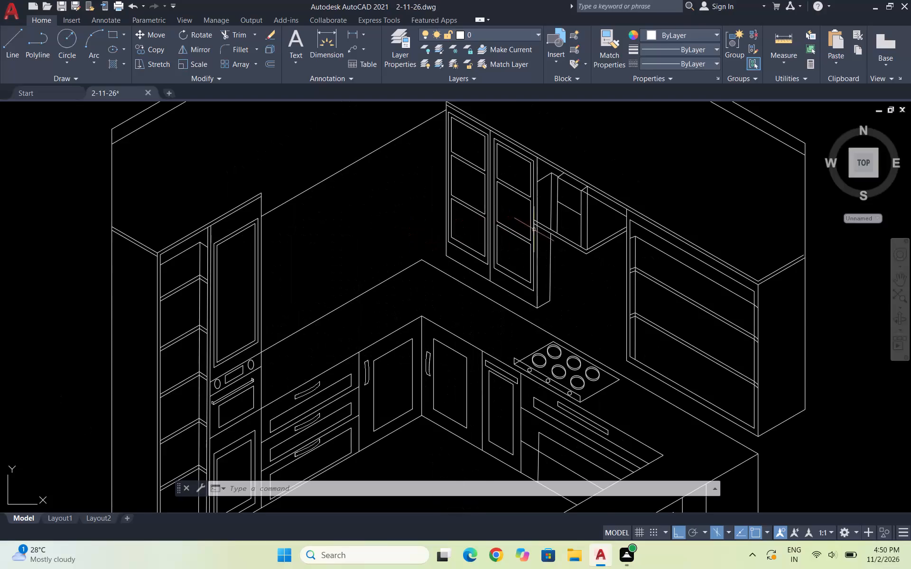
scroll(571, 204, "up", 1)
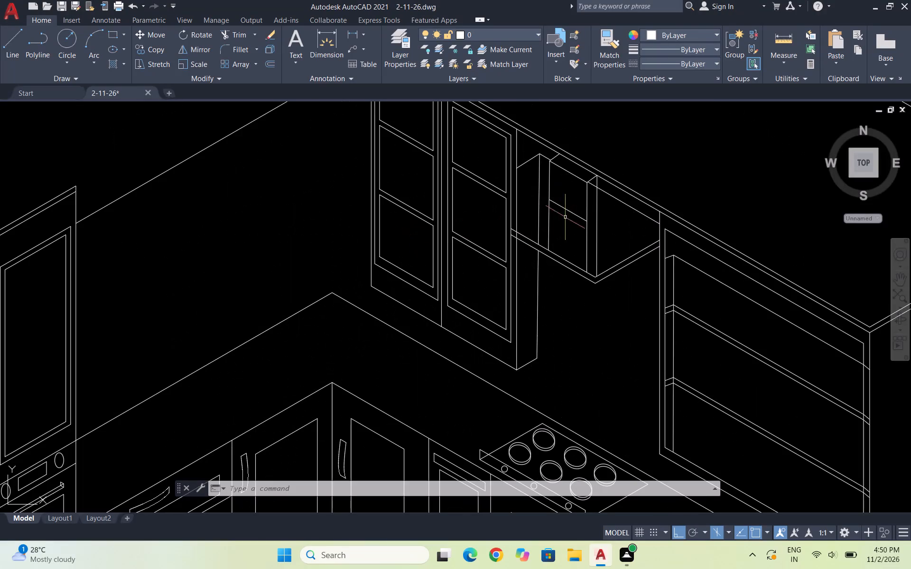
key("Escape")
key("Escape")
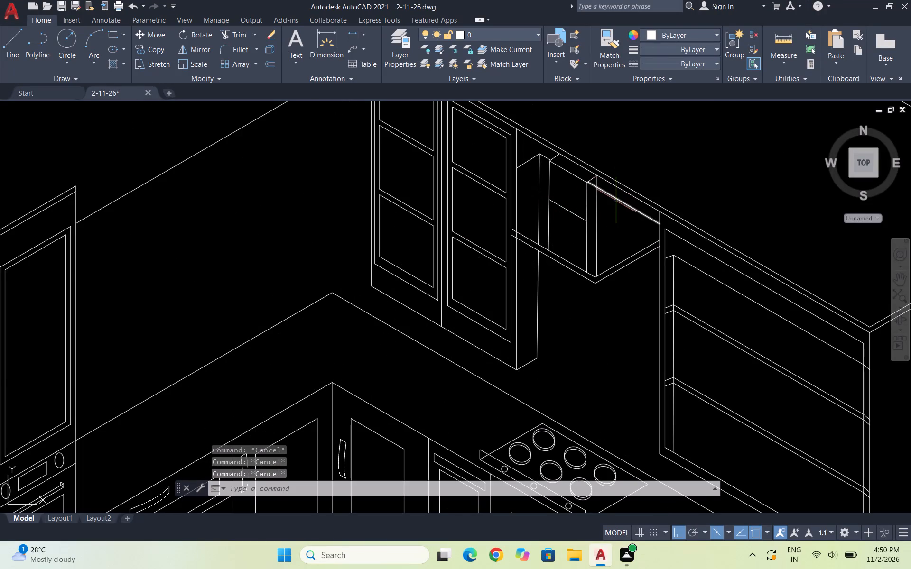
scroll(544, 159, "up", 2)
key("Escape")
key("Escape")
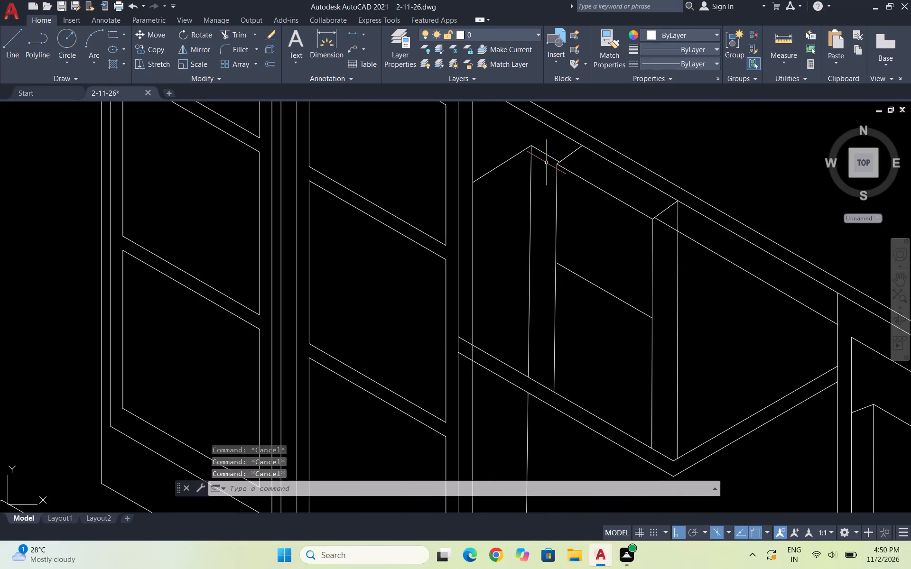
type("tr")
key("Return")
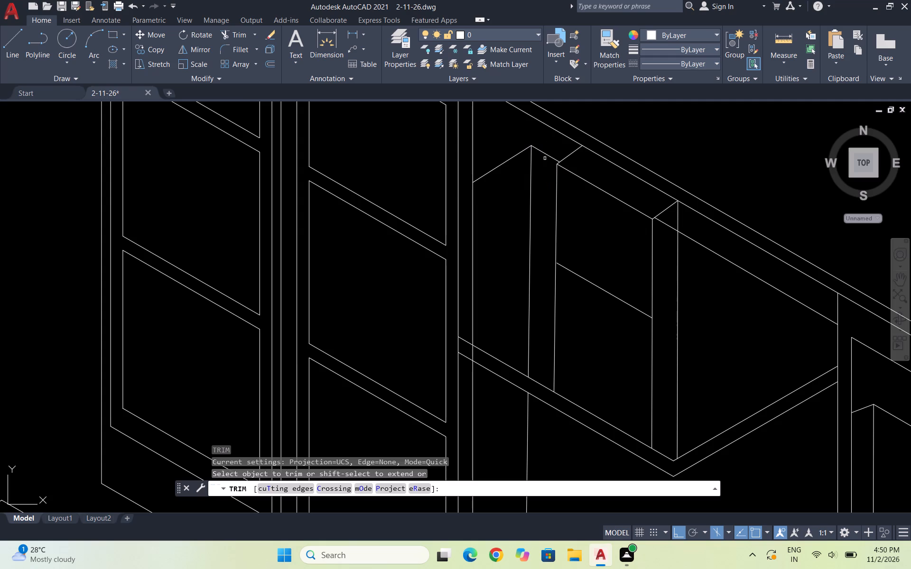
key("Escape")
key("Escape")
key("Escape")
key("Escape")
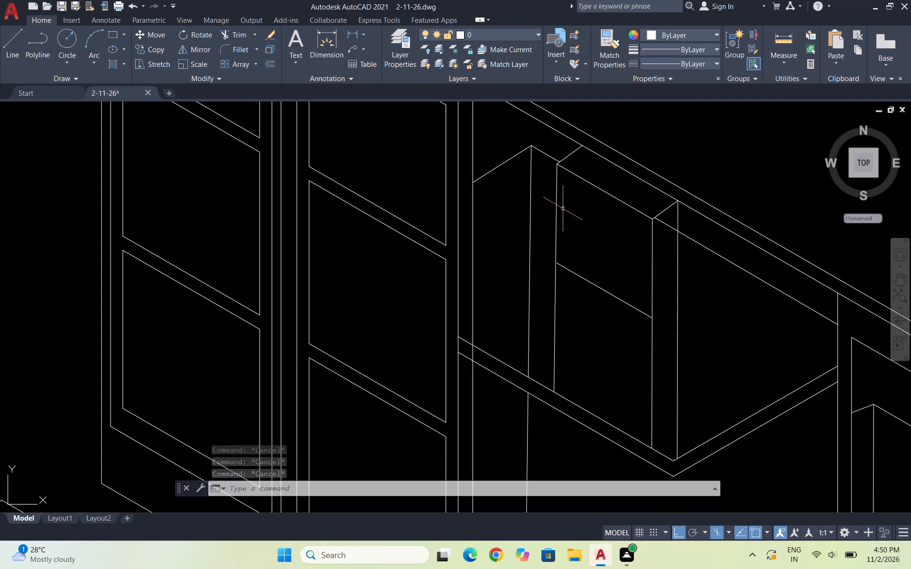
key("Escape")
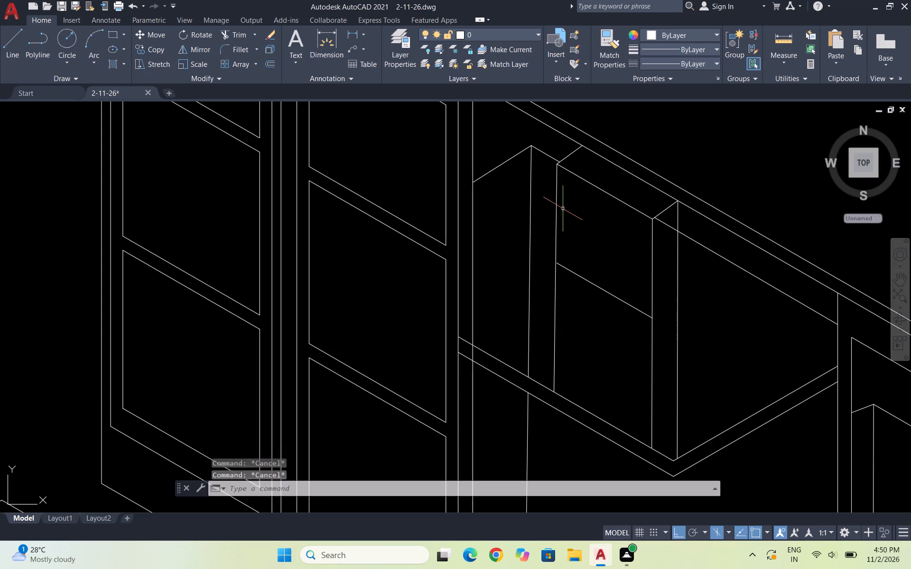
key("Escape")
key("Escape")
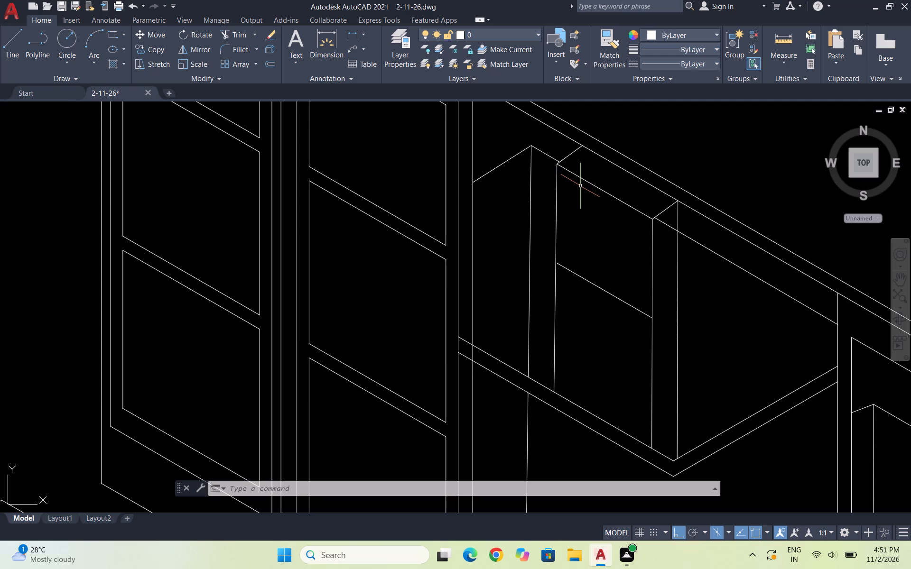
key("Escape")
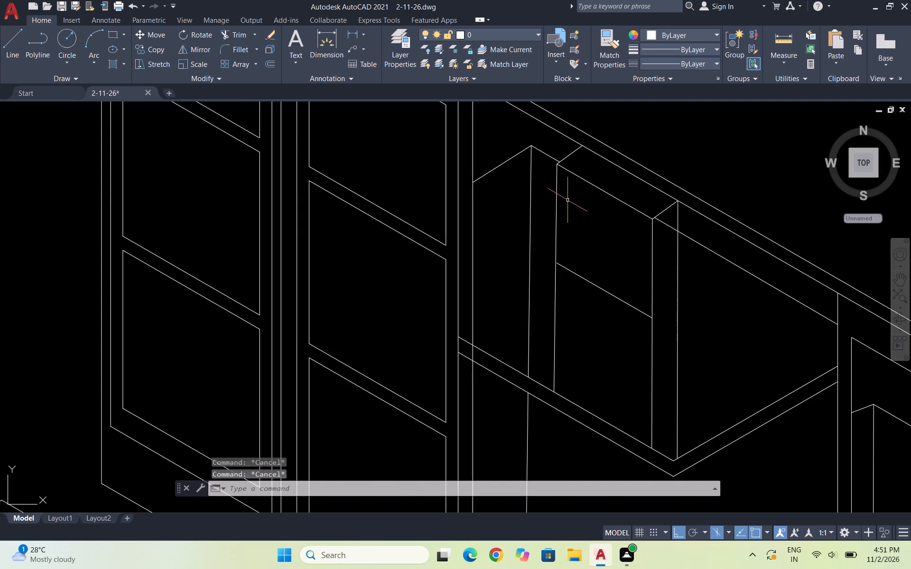
Move the wall's top band, with both its upper and lower edges and the corner line, straight up clear of the kitchen drawing.
scroll(567, 200, "down", 3)
scroll(632, 183, "down", 3)
key("Escape")
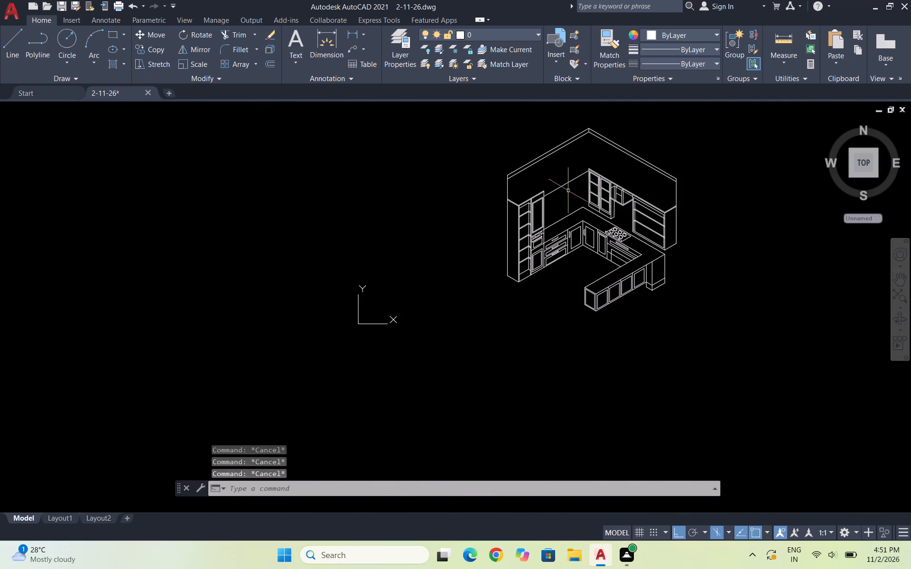
scroll(566, 191, "up", 2)
scroll(565, 187, "down", 2)
scroll(646, 140, "up", 1)
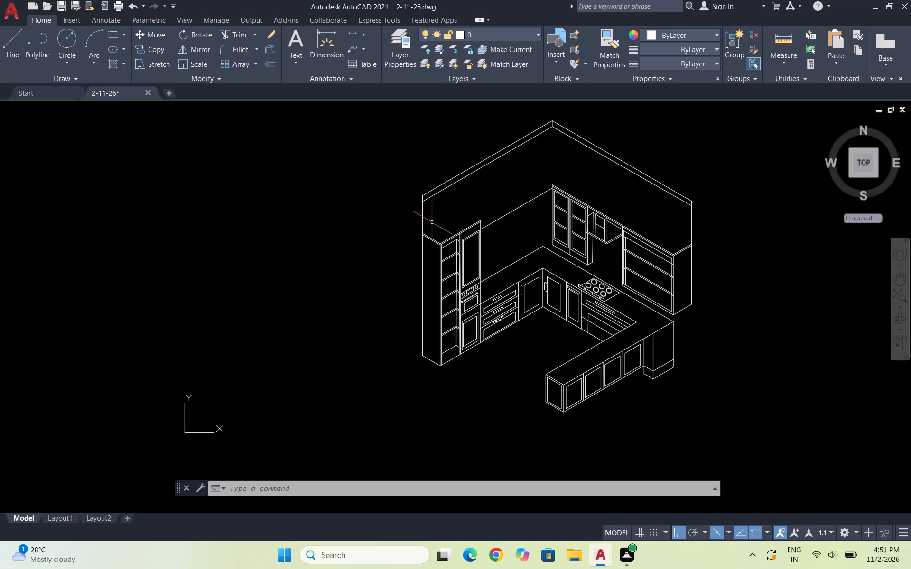
scroll(440, 228, "down", 2)
scroll(528, 196, "up", 2)
left_click(526, 207)
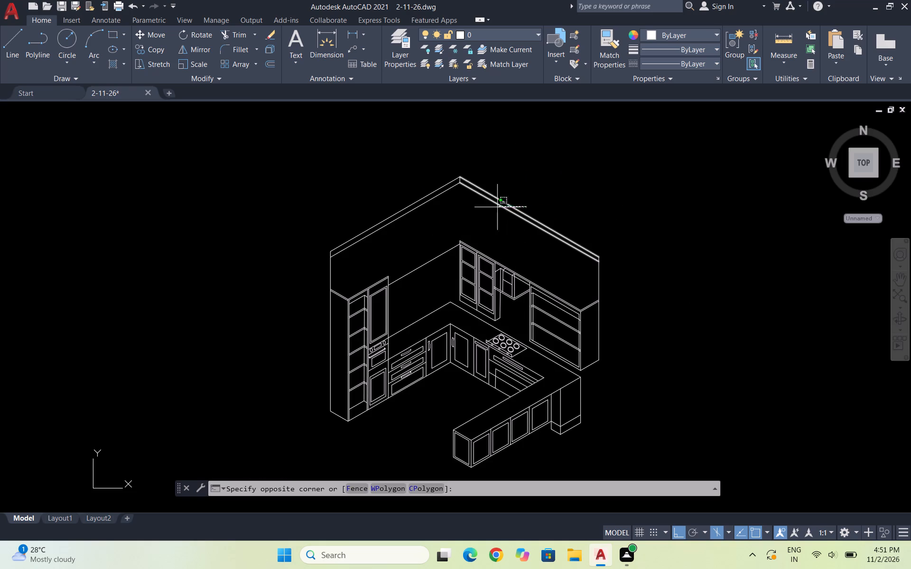
left_click_drag(418, 170, 417, 165)
key("m")
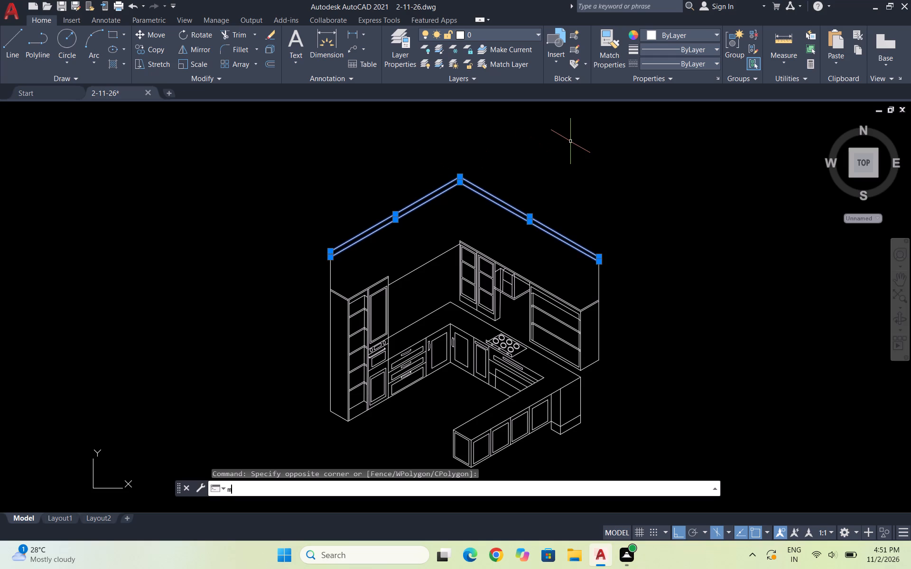
key("Return")
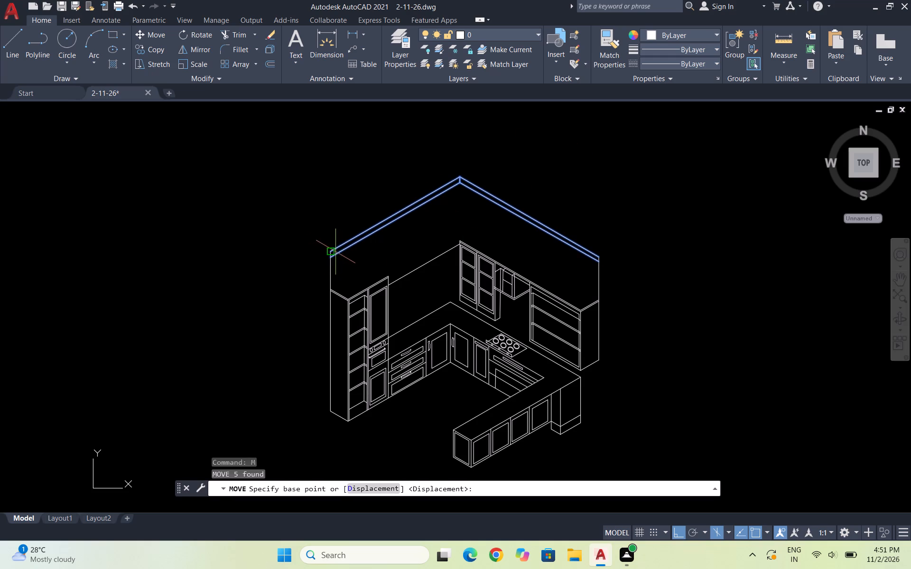
left_click(335, 251)
scroll(340, 267, "down", 3)
left_click(362, 219)
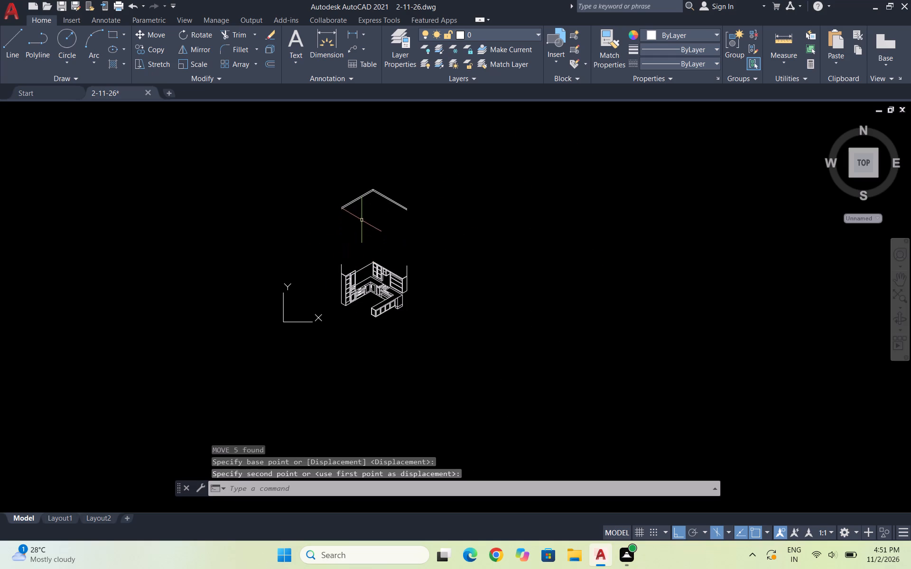
key("Escape")
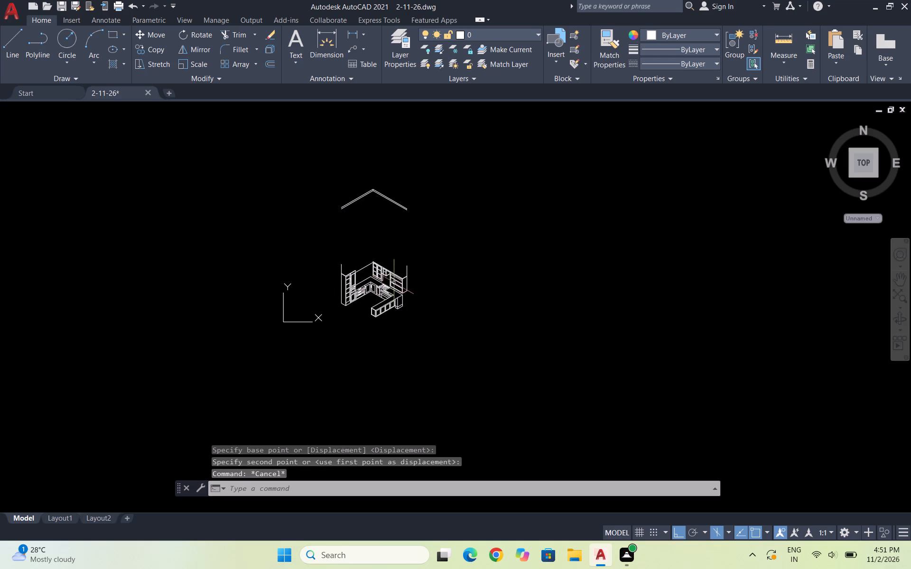
key("Escape")
key("Escape")
key("Escape")
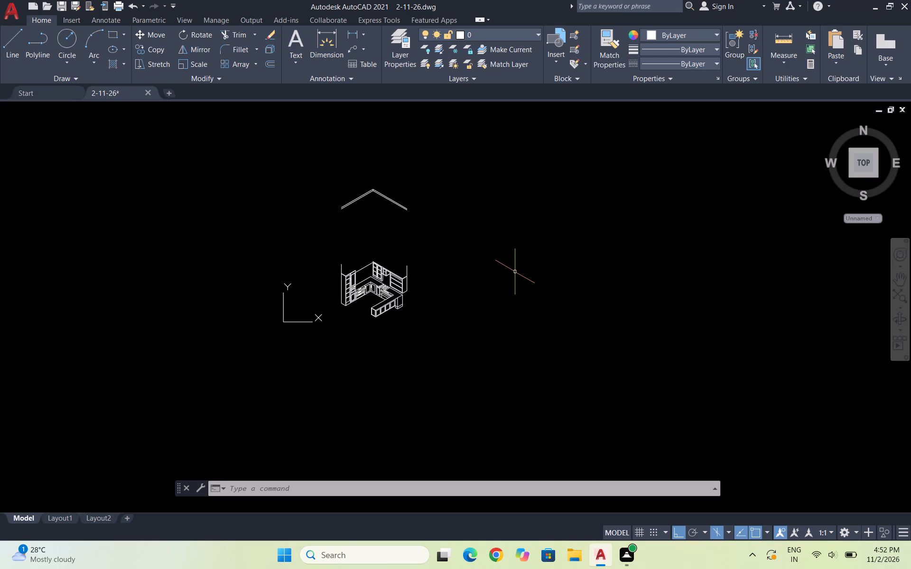
Draw a short vertical line closing the right end of the moved band, from its upper edge to its lower edge.
key("l")
key("Return")
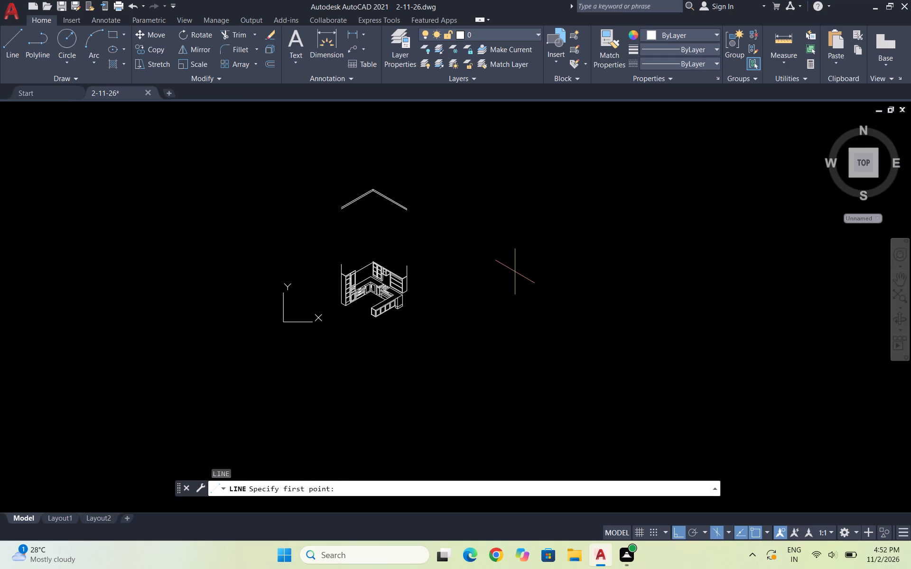
scroll(454, 161, "up", 1)
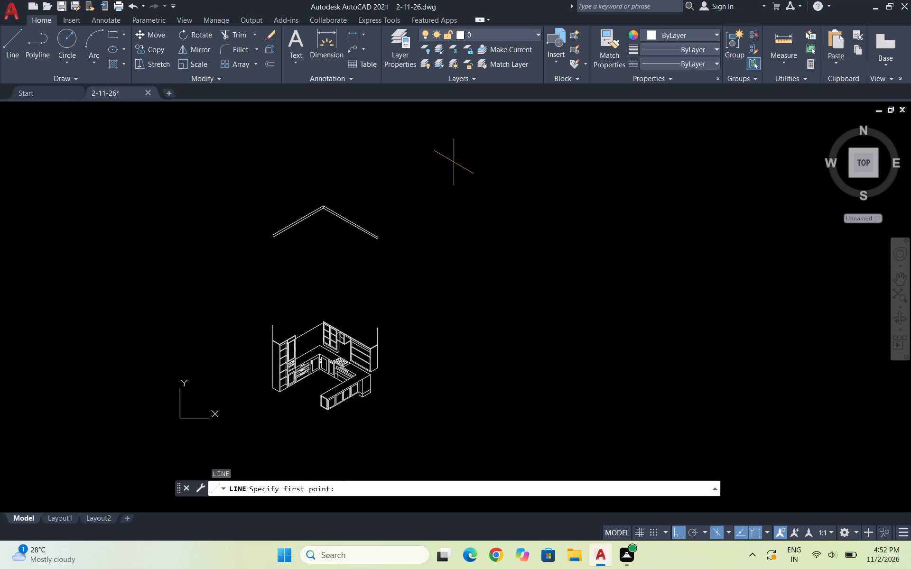
scroll(451, 167, "up", 4)
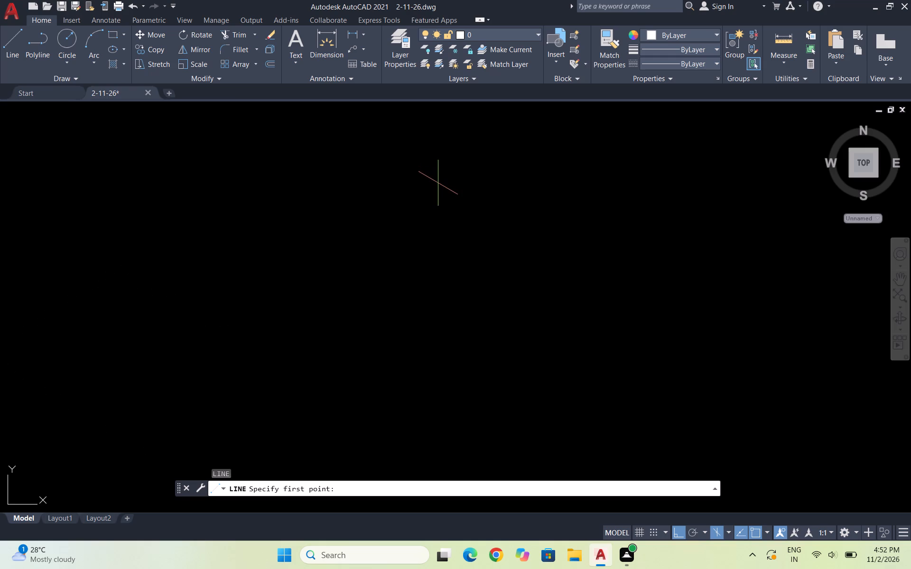
scroll(499, 225, "down", 3)
scroll(385, 329, "up", 1)
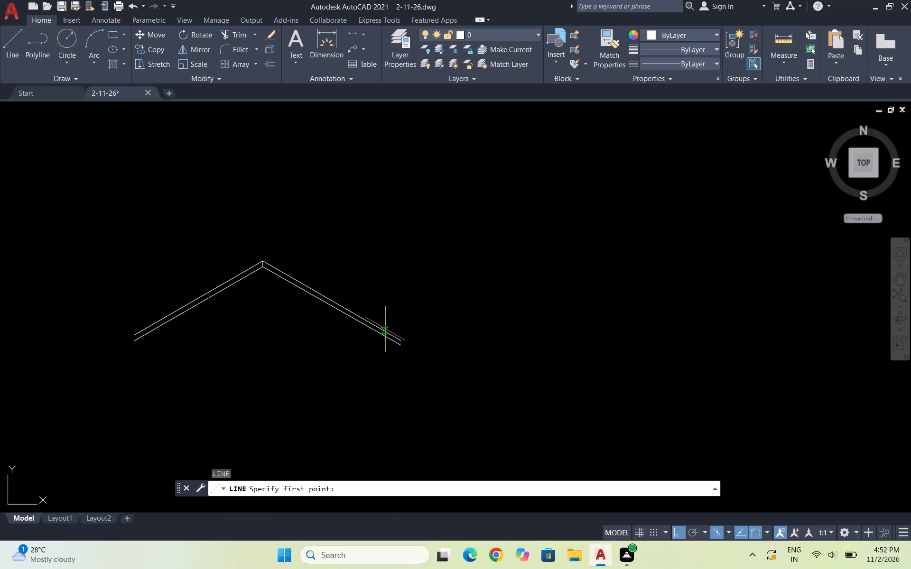
scroll(385, 329, "up", 3)
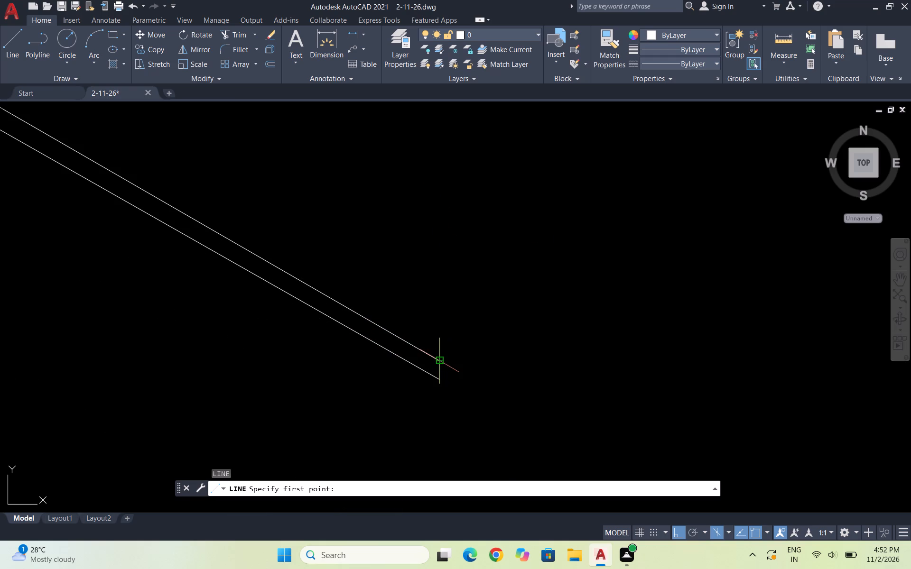
left_click(437, 360)
left_click(439, 384)
key("Escape")
scroll(437, 390, "up", 3)
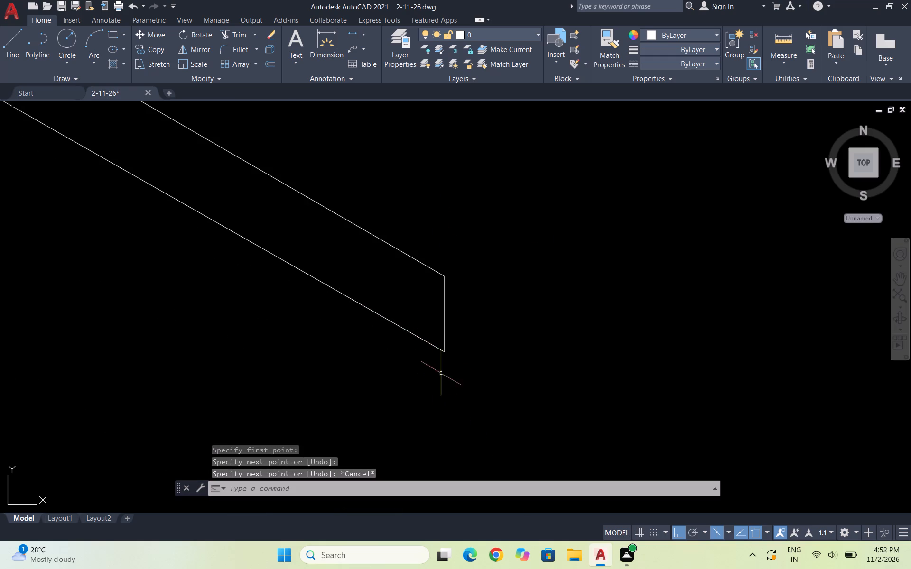
Copy the band's right end line to the upper endpoint of the band's left end.
left_click(456, 324)
left_click(417, 302)
scroll(460, 316, "down", 2)
type("co")
key("Return")
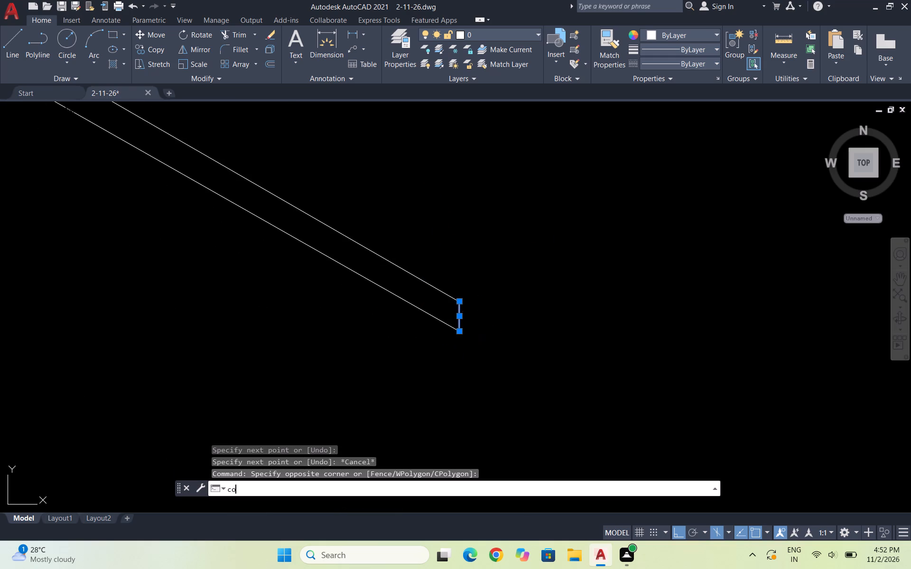
left_click(455, 299)
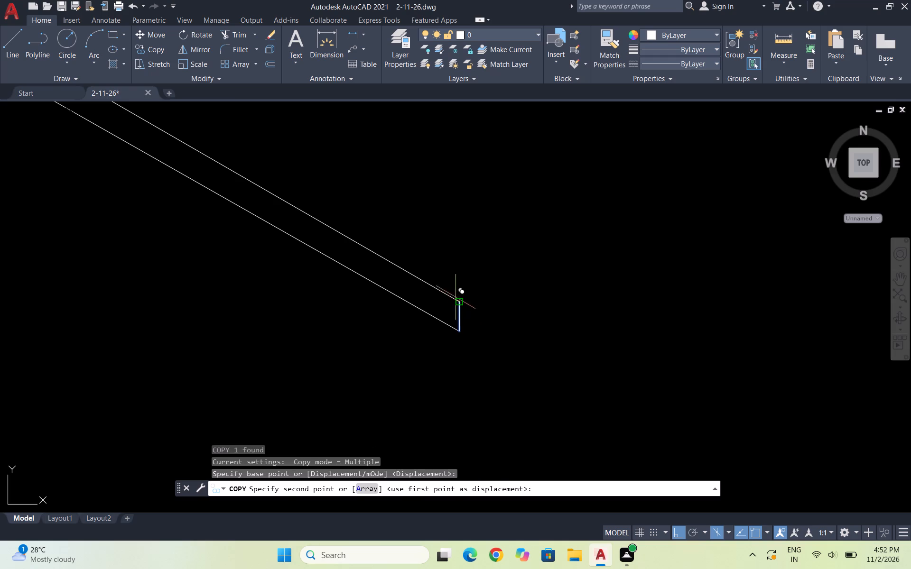
scroll(486, 294, "down", 5)
scroll(383, 294, "up", 3)
left_click(387, 248)
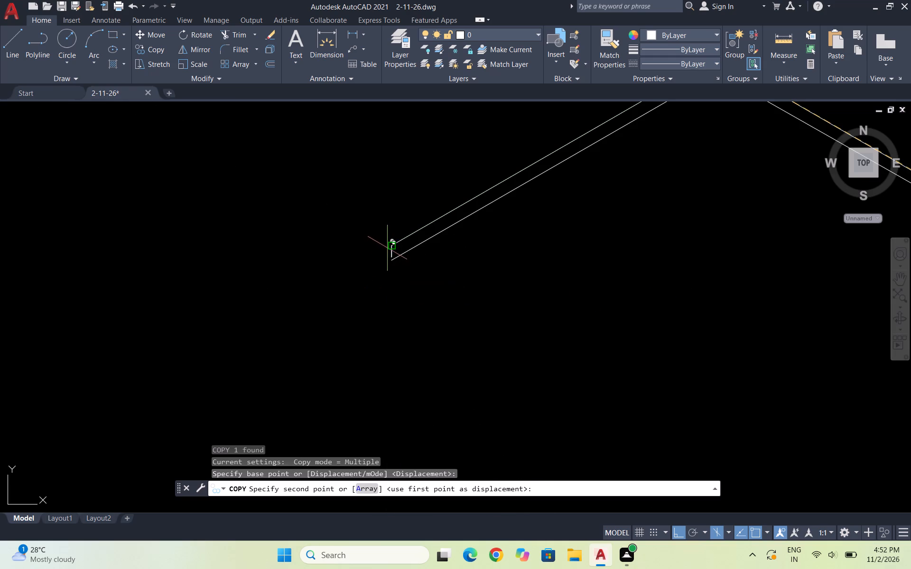
key("Escape")
Extend the copied vertical line at the band's left end down to the band's lower edge.
scroll(403, 244, "up", 4)
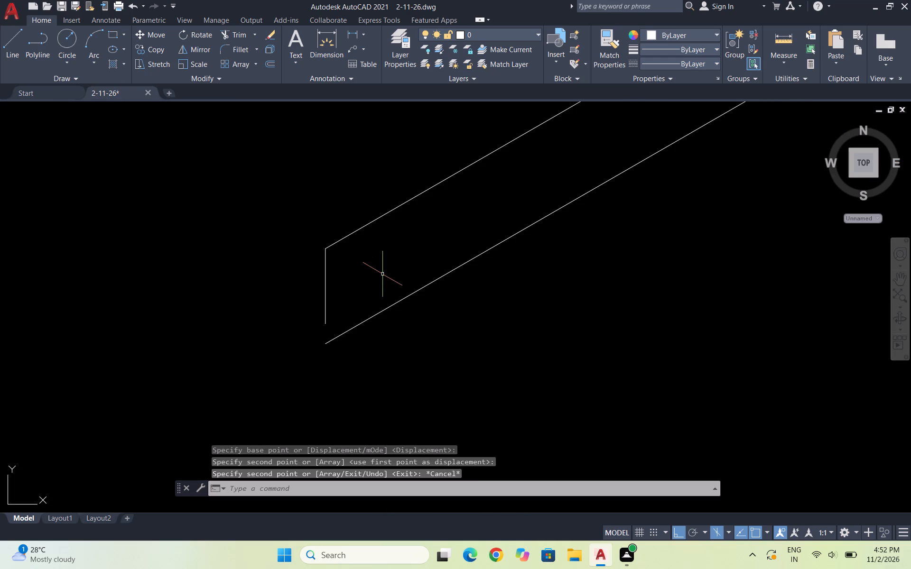
type("ex")
key("Return")
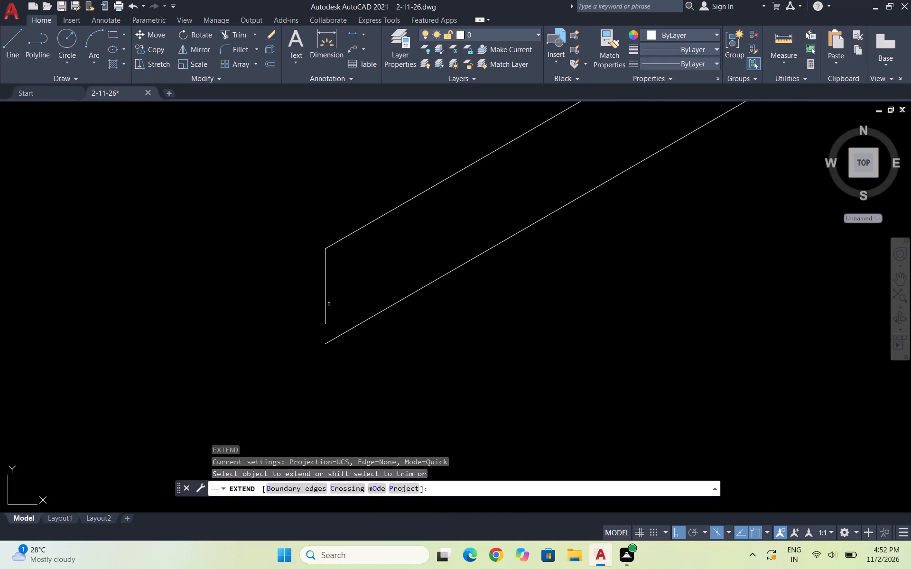
left_click(325, 294)
scroll(318, 285, "down", 5)
key("Escape")
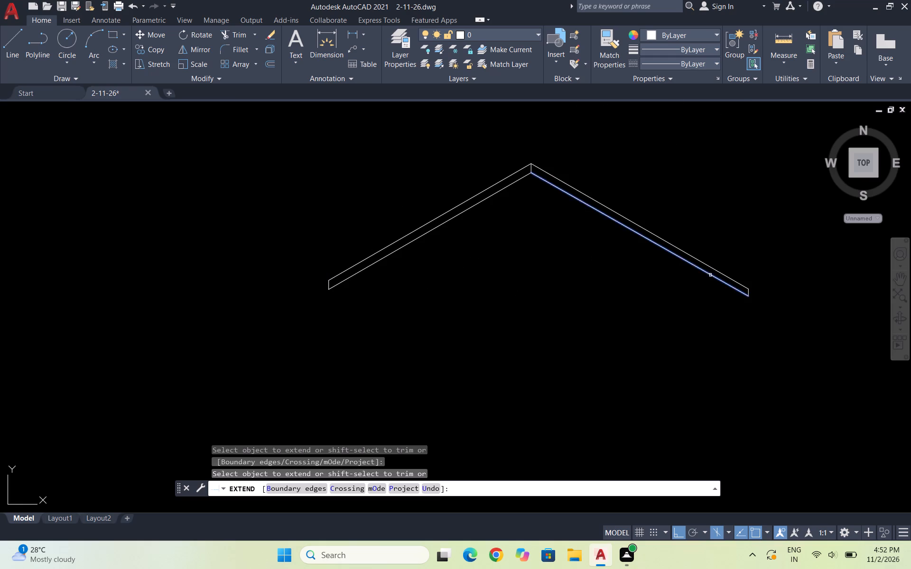
key("Escape")
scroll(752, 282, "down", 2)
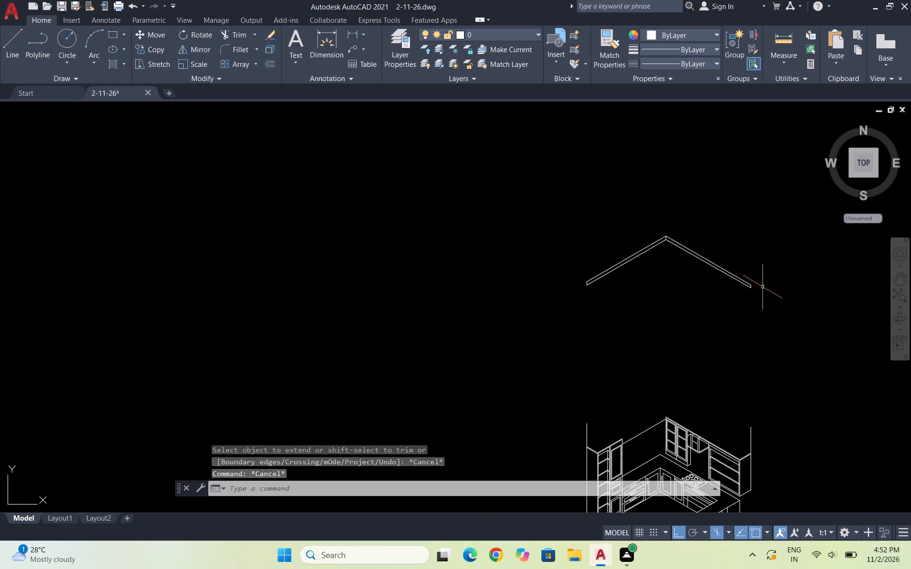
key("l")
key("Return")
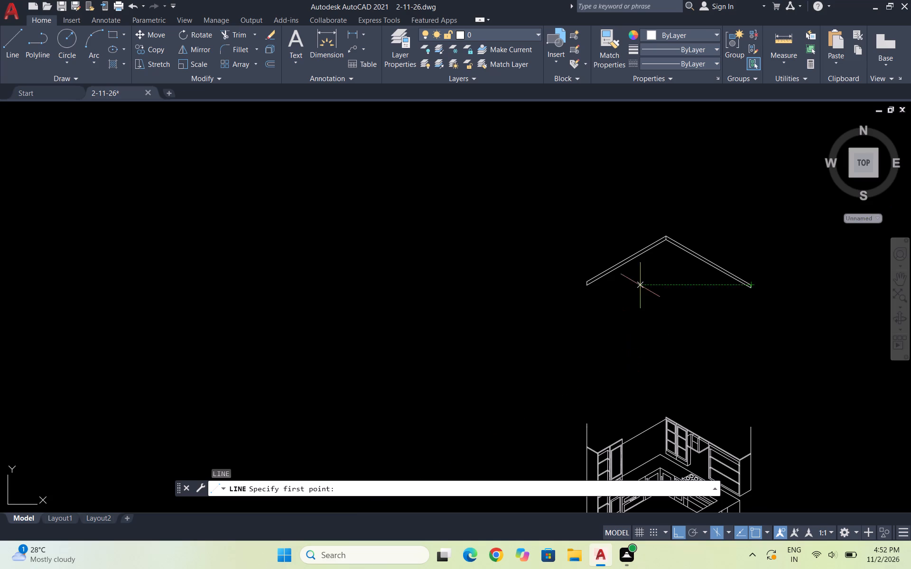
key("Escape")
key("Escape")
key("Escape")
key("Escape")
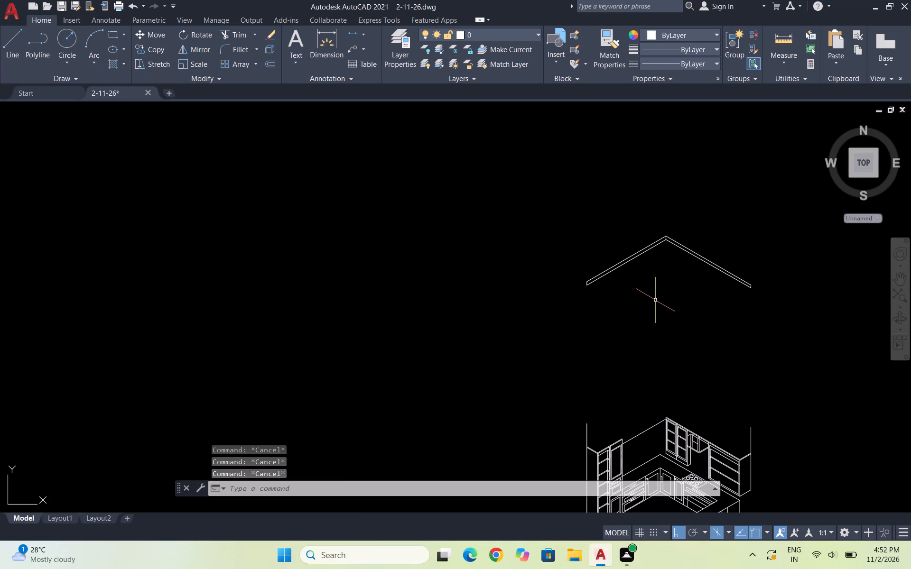
Below the band, draw three connected lines parallel to the isometric top-plane axes: back-left, back-right about 204 long, and front-right about 308 long.
key("space")
scroll(660, 287, "up", 1)
scroll(591, 312, "down", 1)
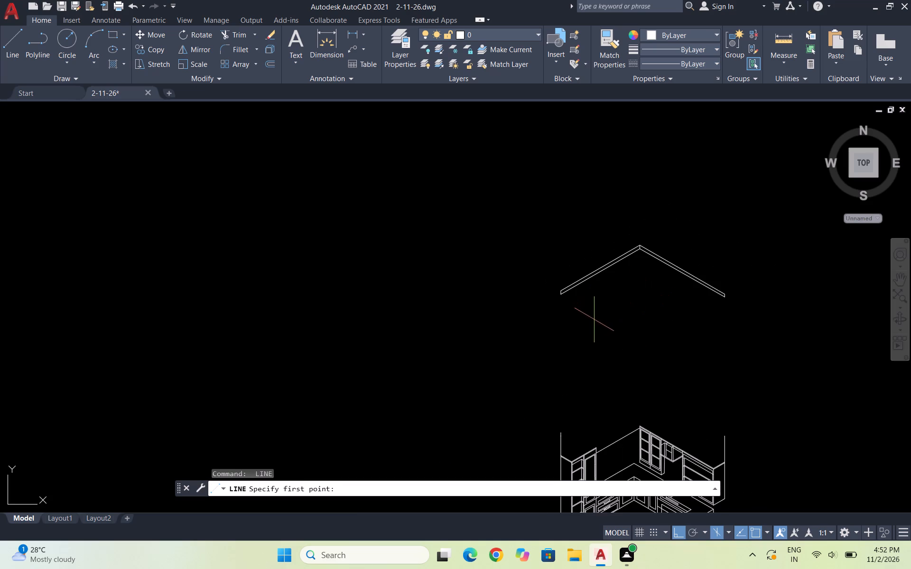
scroll(593, 309, "up", 1)
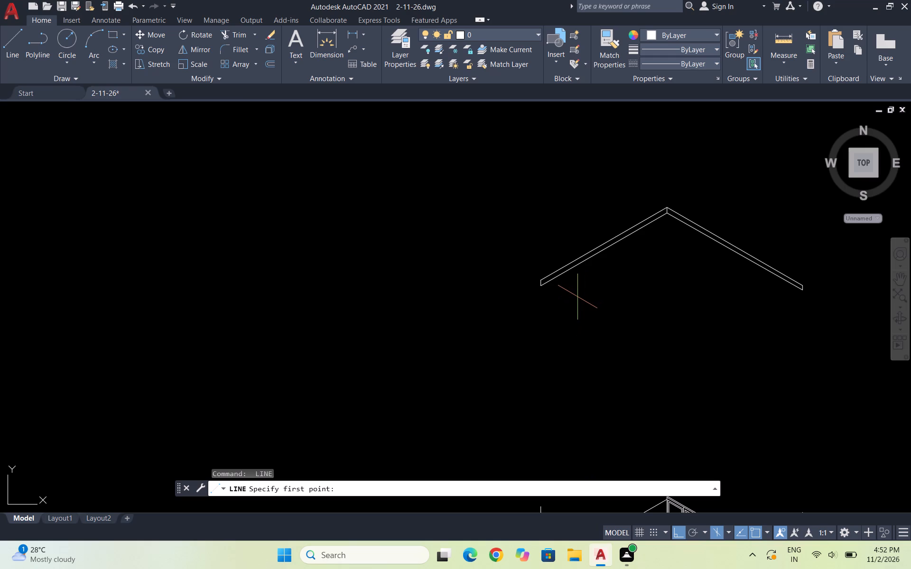
left_click(576, 297)
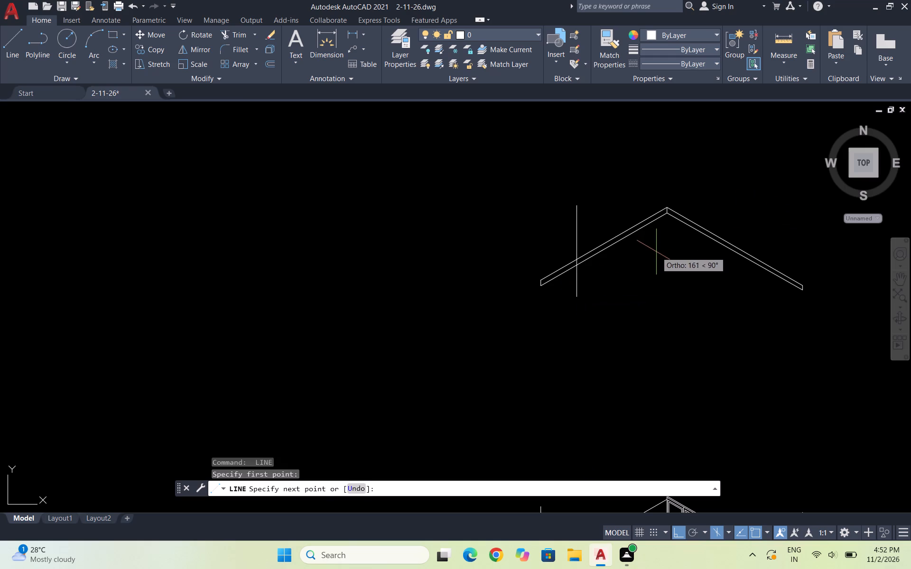
key("F5")
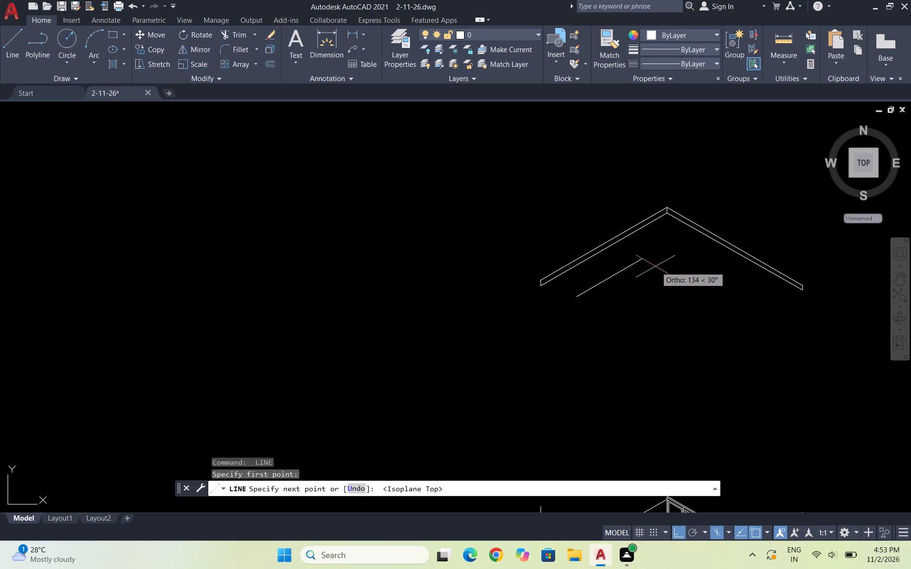
scroll(654, 263, "up", 1)
left_click(675, 230)
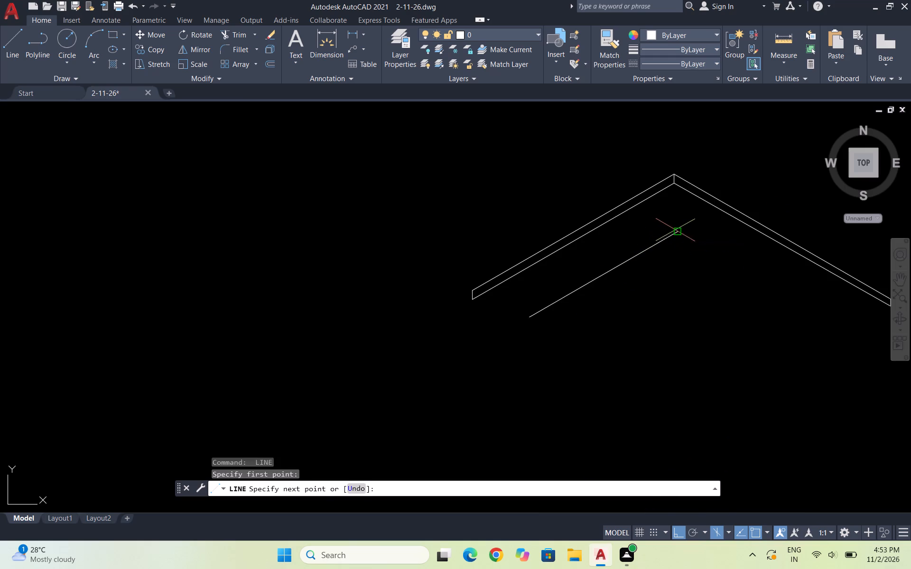
scroll(680, 225, "down", 4)
scroll(716, 234, "up", 4)
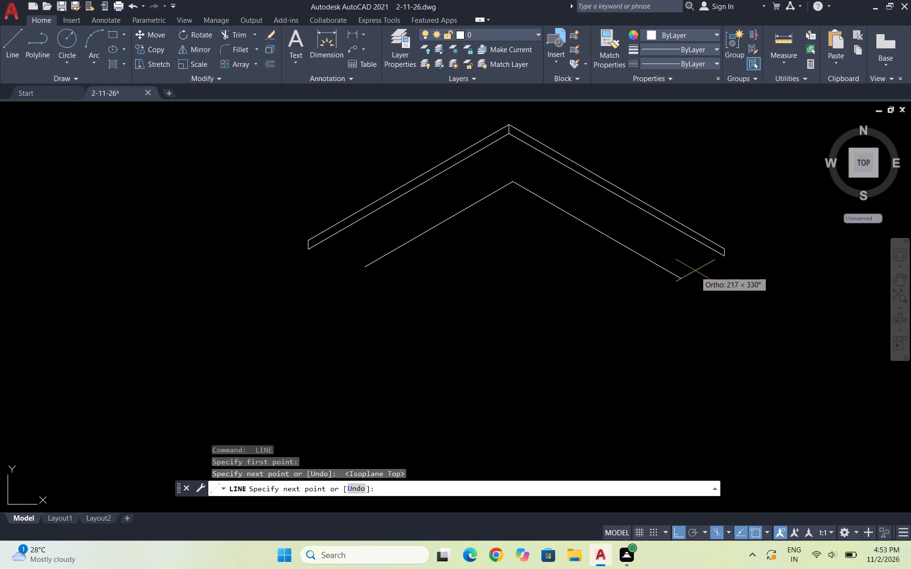
scroll(686, 268, "up", 1)
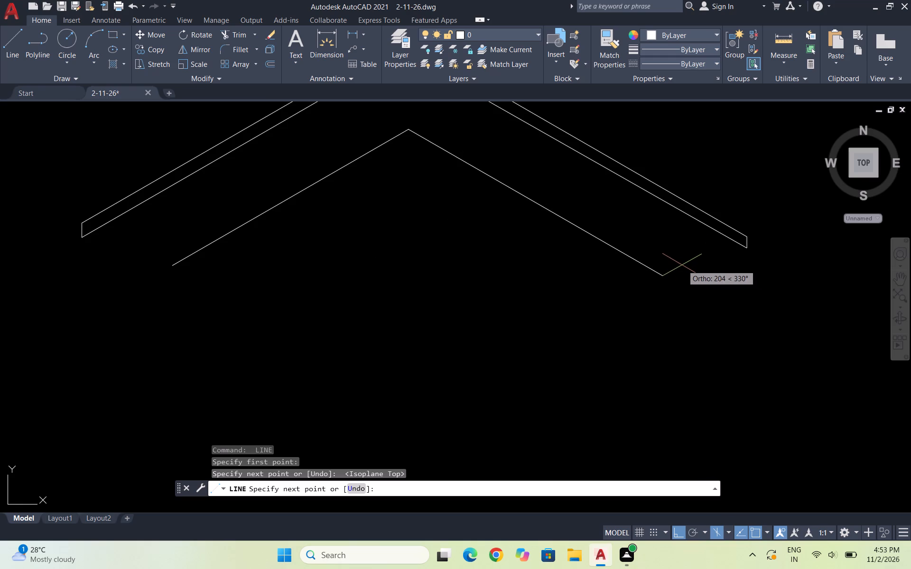
left_click(682, 265)
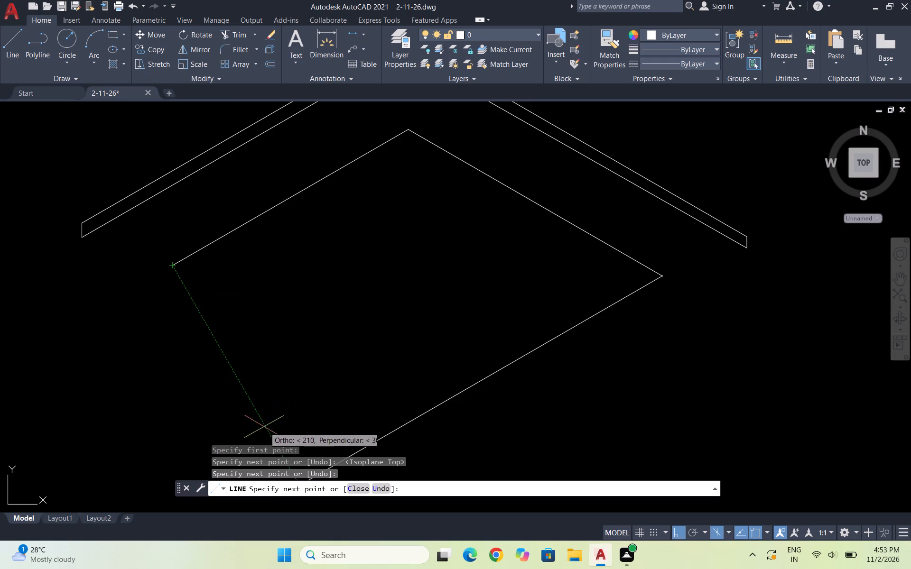
scroll(424, 344, "down", 1)
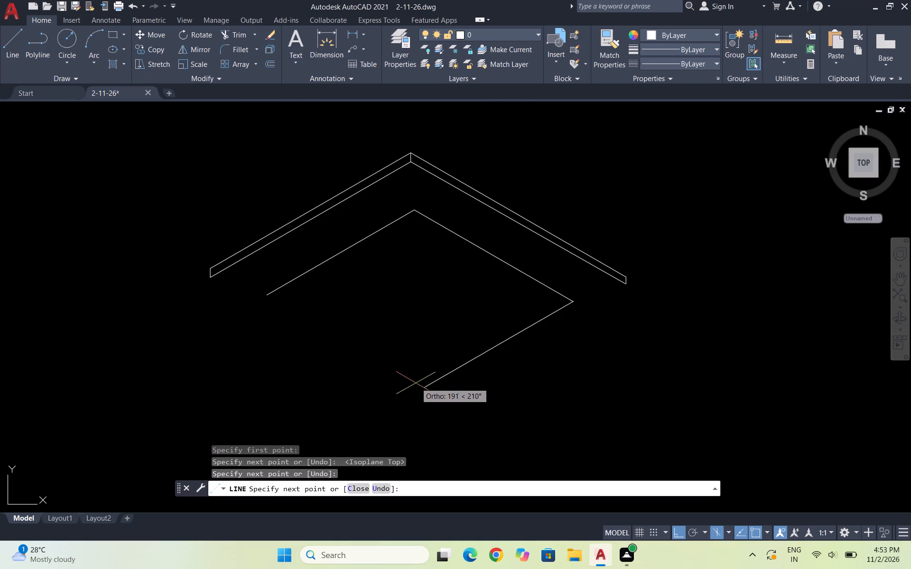
left_click(345, 447)
key("Escape")
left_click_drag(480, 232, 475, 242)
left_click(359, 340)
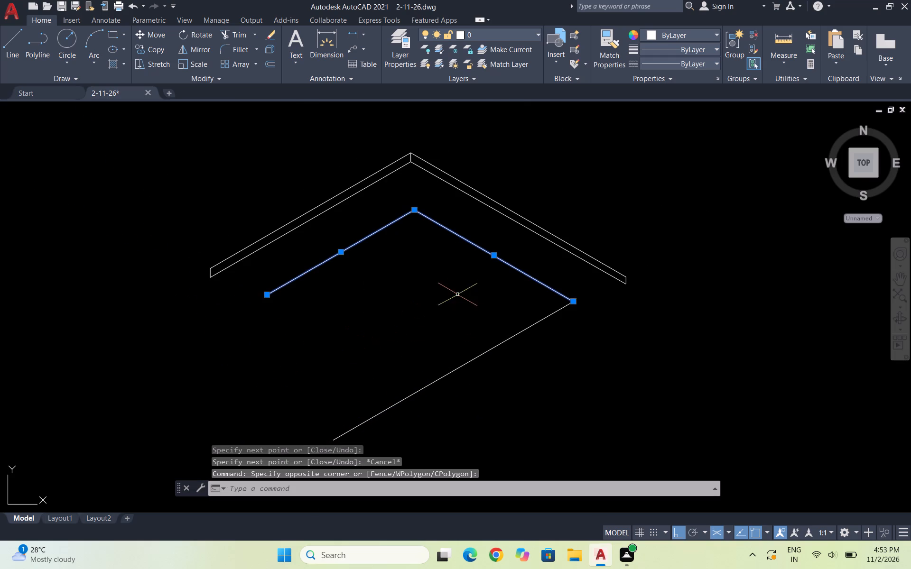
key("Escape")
Copy the outline's back-right line from its back corner to the open end of the back-left line, forming the fourth side.
left_click_drag(494, 245, 483, 262)
left_click(467, 277)
type("co")
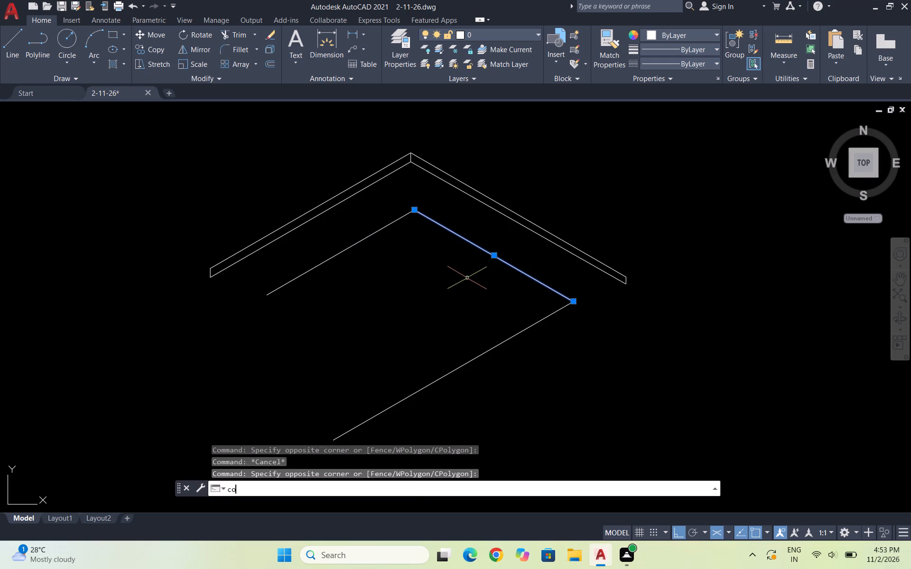
key("Return")
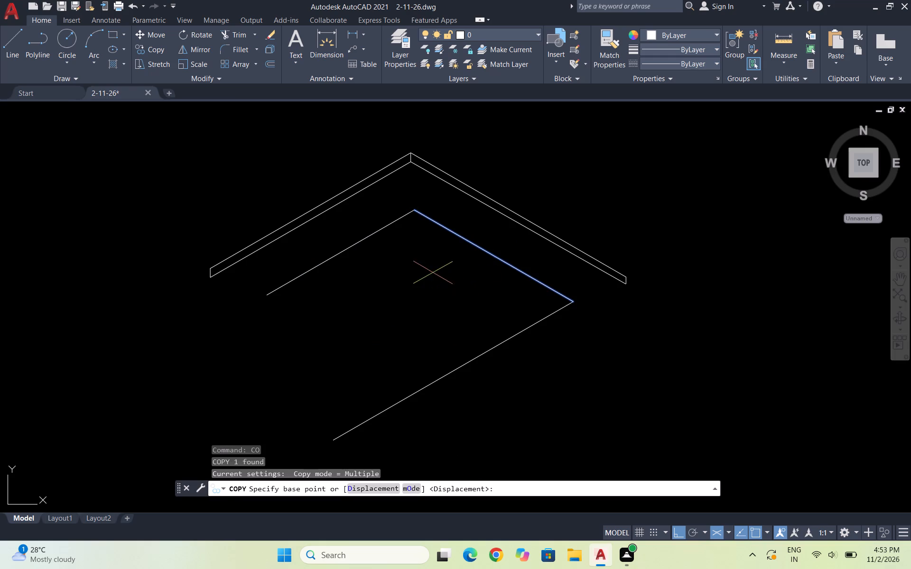
scroll(407, 203, "up", 3)
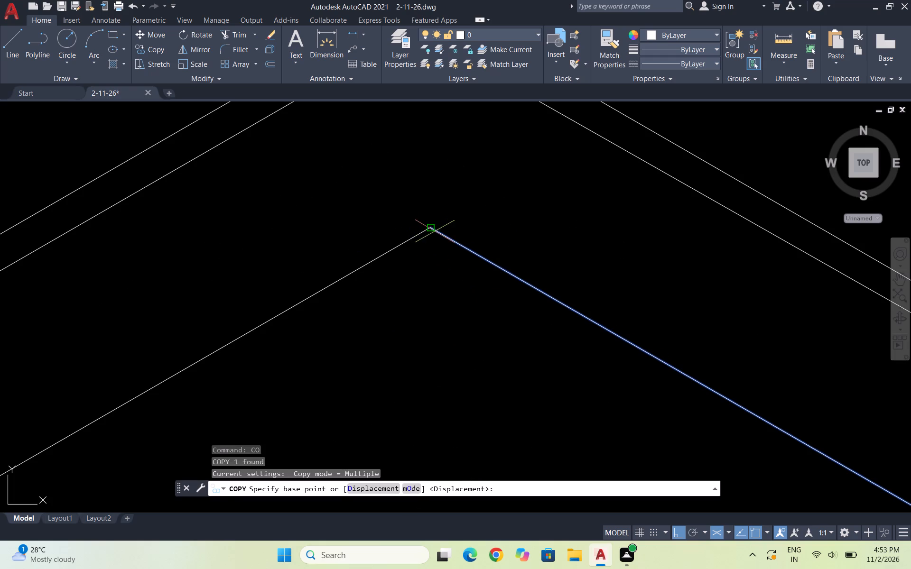
left_click(432, 227)
scroll(482, 180, "down", 3)
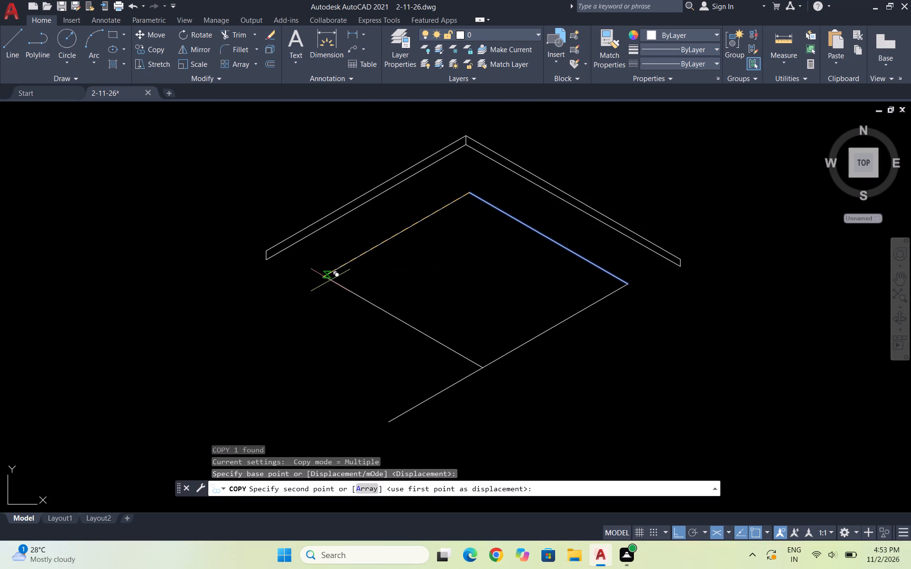
left_click(325, 280)
key("Escape")
key("Escape")
key("Escape")
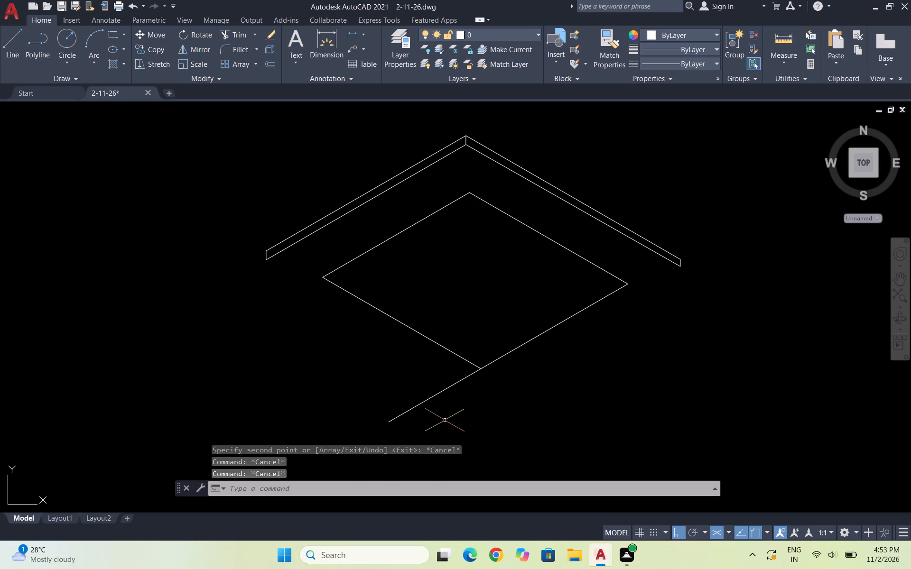
Trim the front-right line's overhang beyond the copied line so the four sides form a closed isometric parallelogram.
type("tr")
key("Return")
left_click(440, 397)
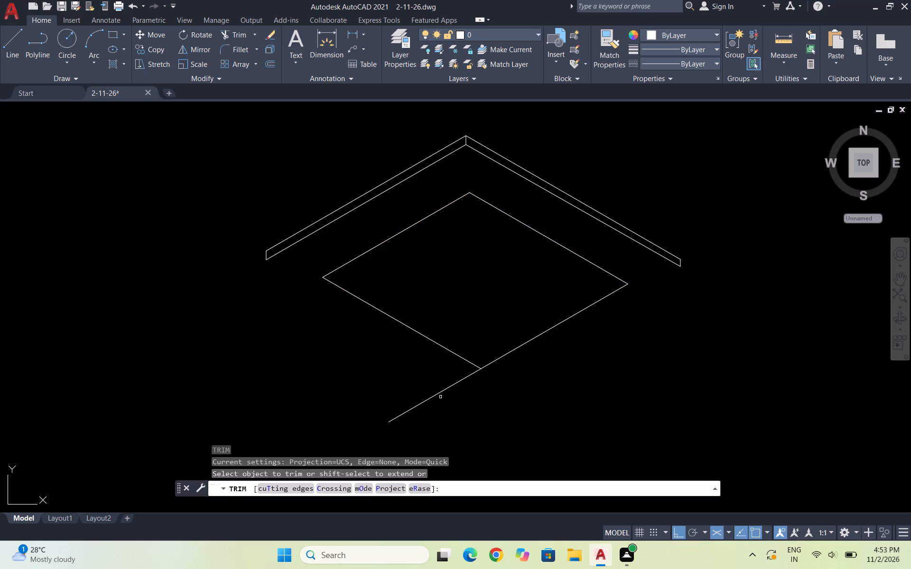
left_click(377, 356)
key("Escape")
key("Escape")
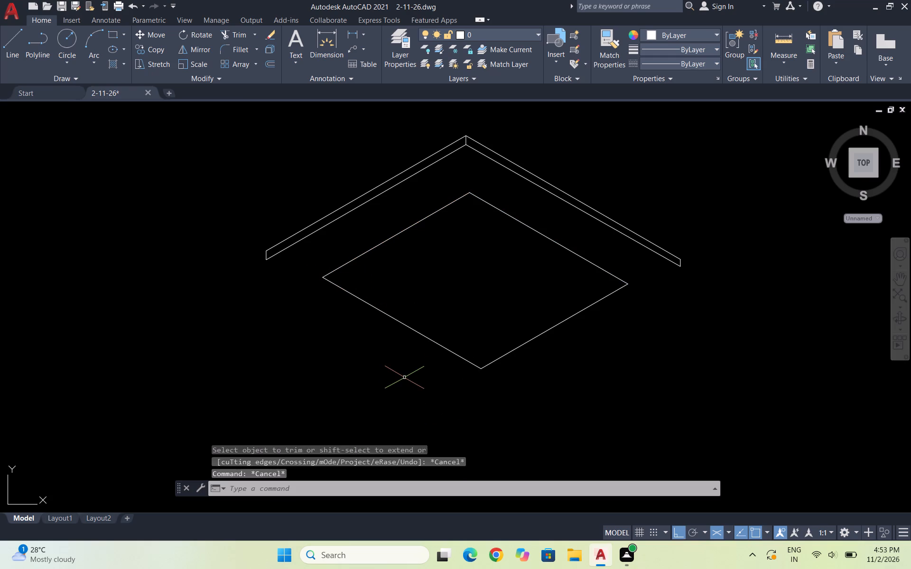
key("Escape")
key("Escape")
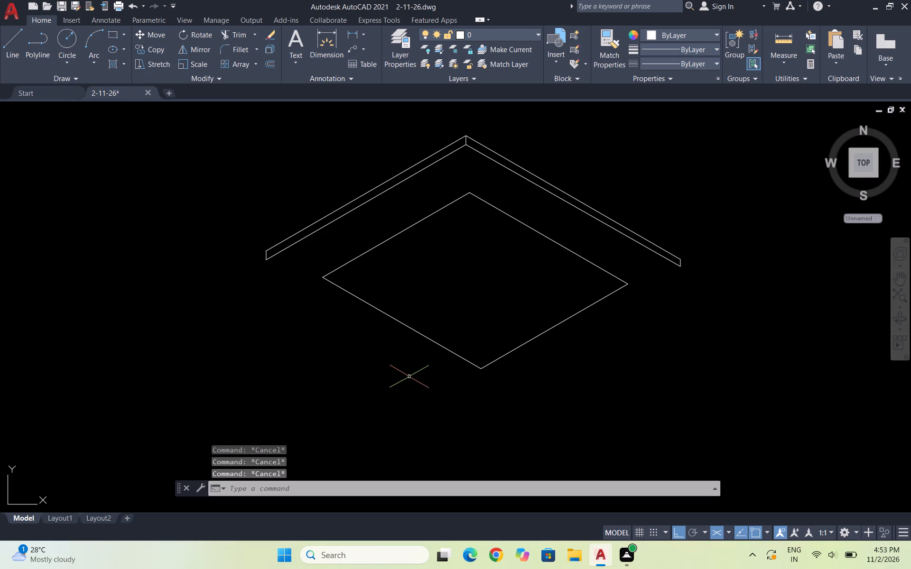
key("Escape")
key("Escape")
key("Escape")
Move the whole closed band along the 330° isometric direction so its corner lies vertically above the parallelogram's back corner.
left_click(716, 278)
left_click(676, 239)
scroll(483, 135, "up", 4)
left_click_drag(421, 203, 416, 199)
left_click(294, 128)
scroll(535, 184, "down", 2)
scroll(310, 319, "down", 3)
scroll(297, 352, "up", 4)
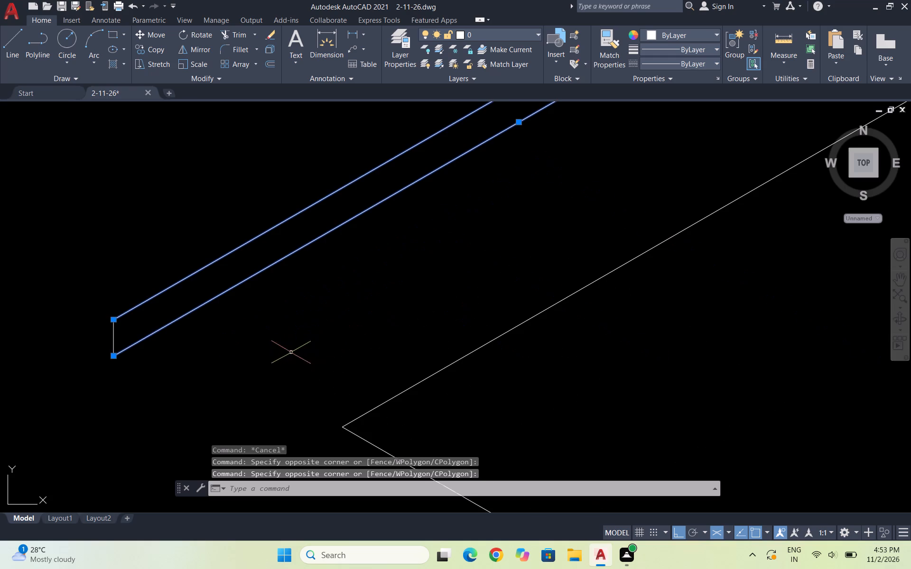
left_click_drag(202, 349, 172, 344)
left_click(57, 322)
scroll(220, 282, "down", 3)
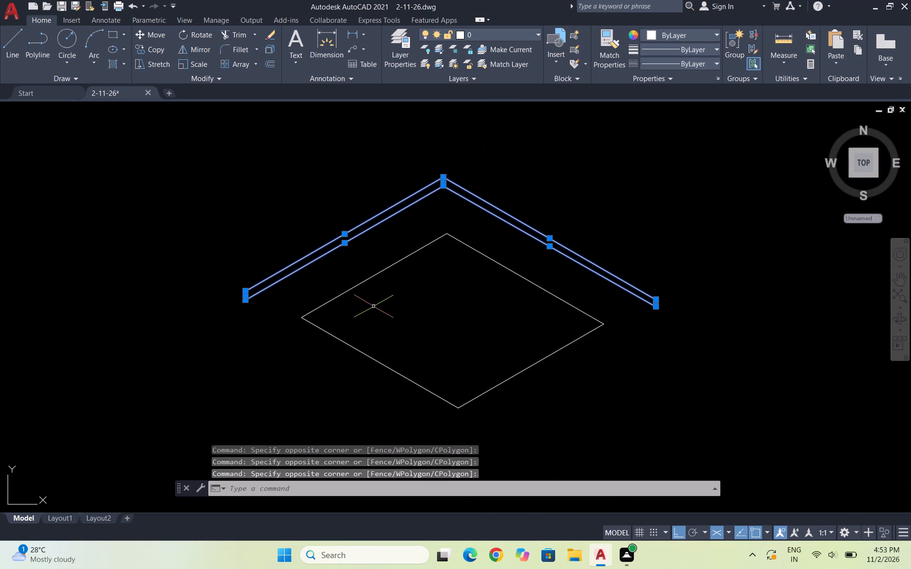
key("m")
key("Return")
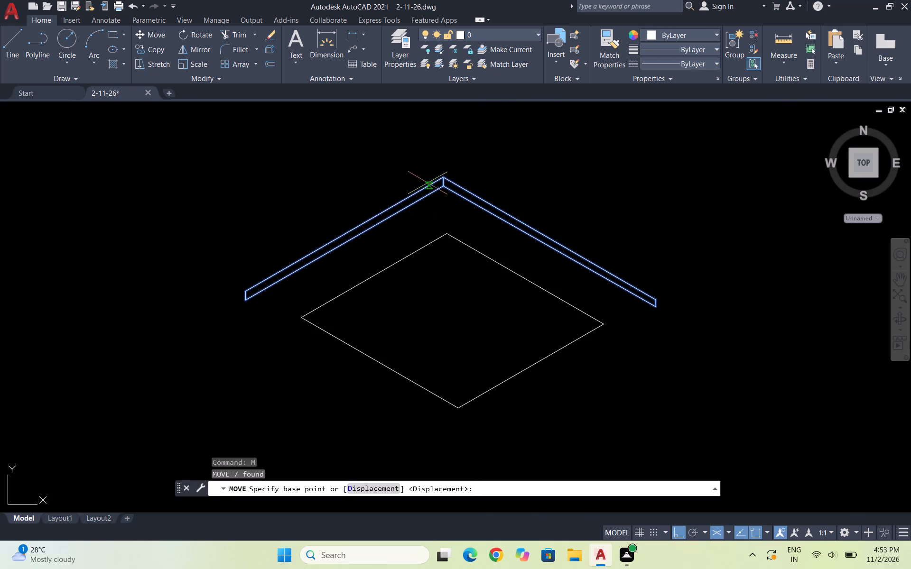
left_click(443, 174)
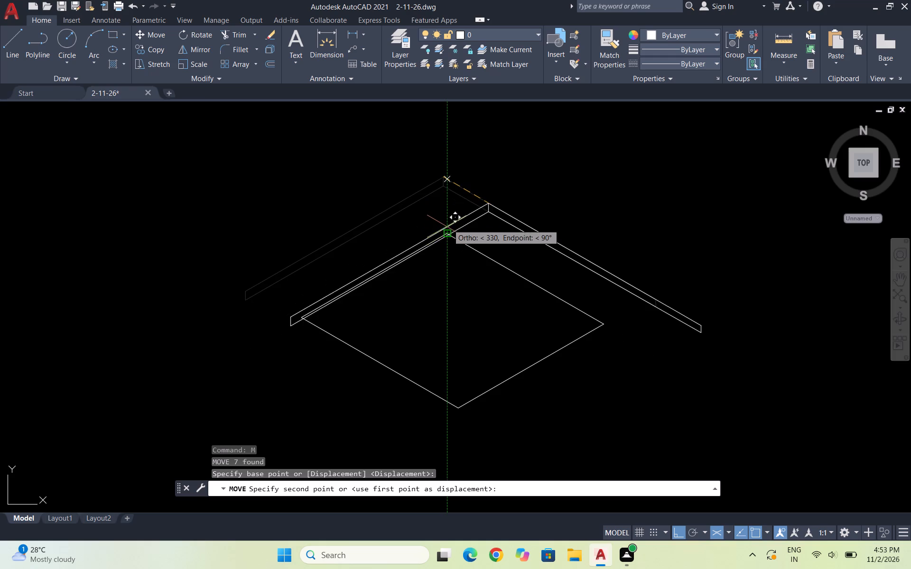
left_click(448, 221)
key("Escape")
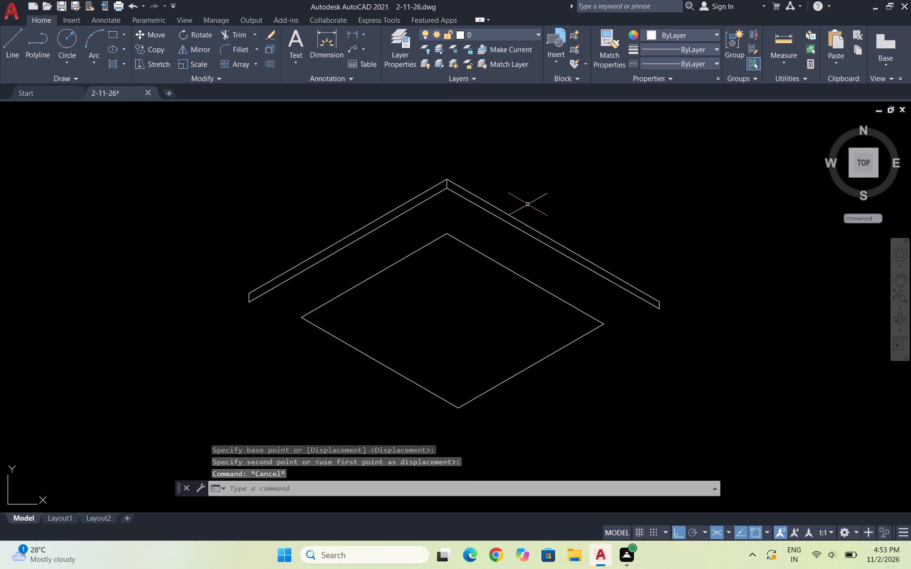
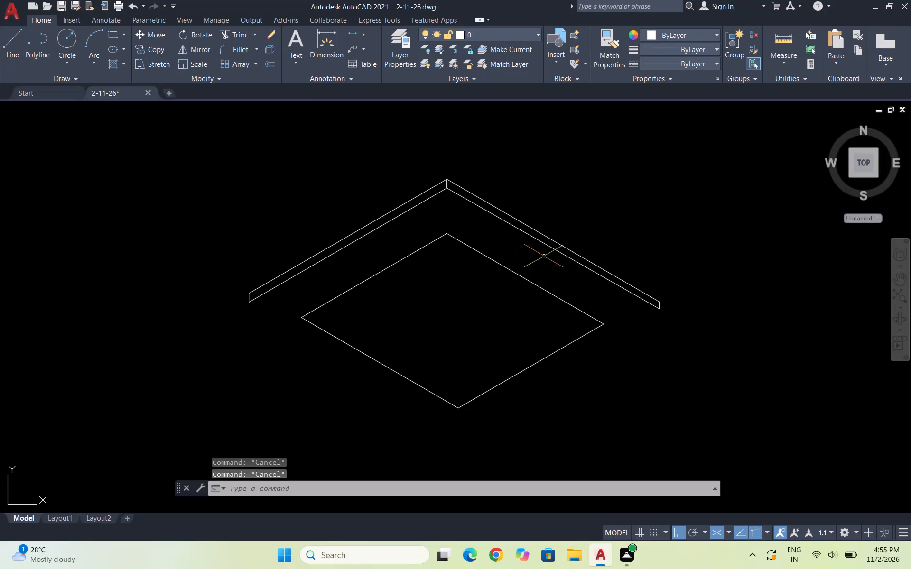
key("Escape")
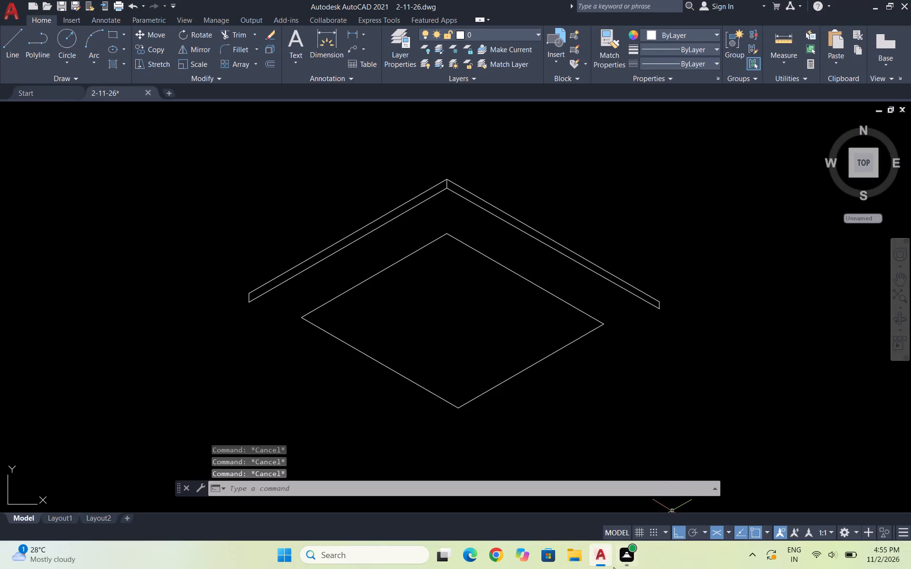
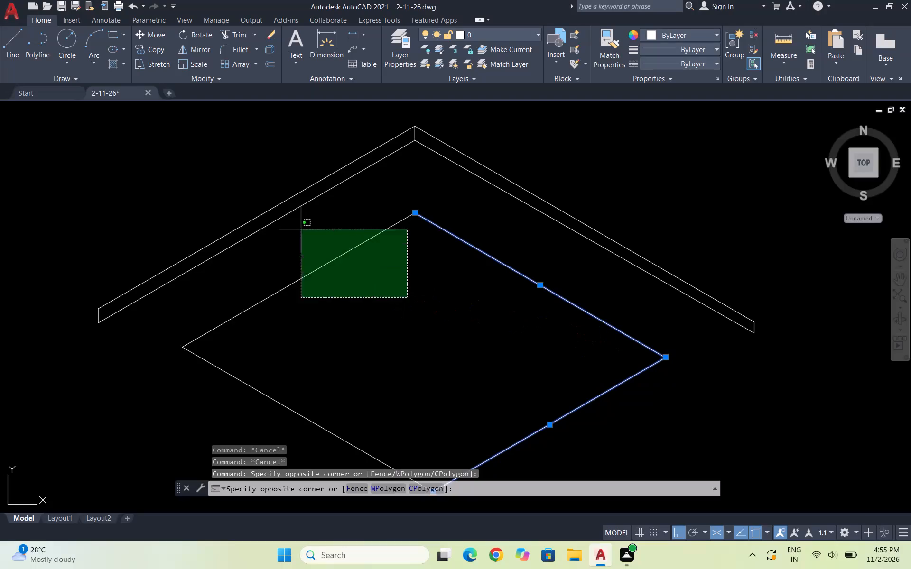
Select all four lines of the inner ceiling outline beneath the top band.
left_click(295, 226)
scroll(425, 232, "down", 2)
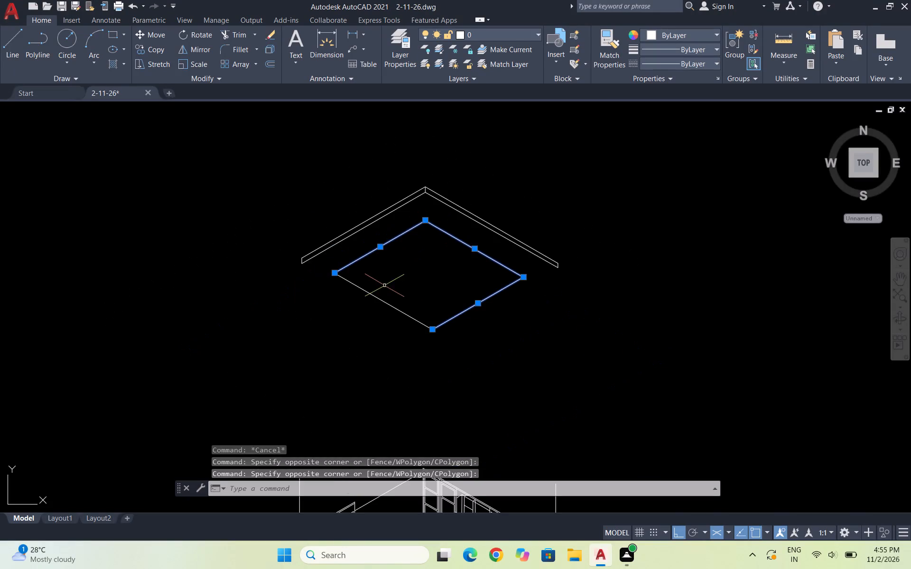
scroll(381, 288, "up", 1)
left_click_drag(448, 311, 389, 333)
left_click(302, 352)
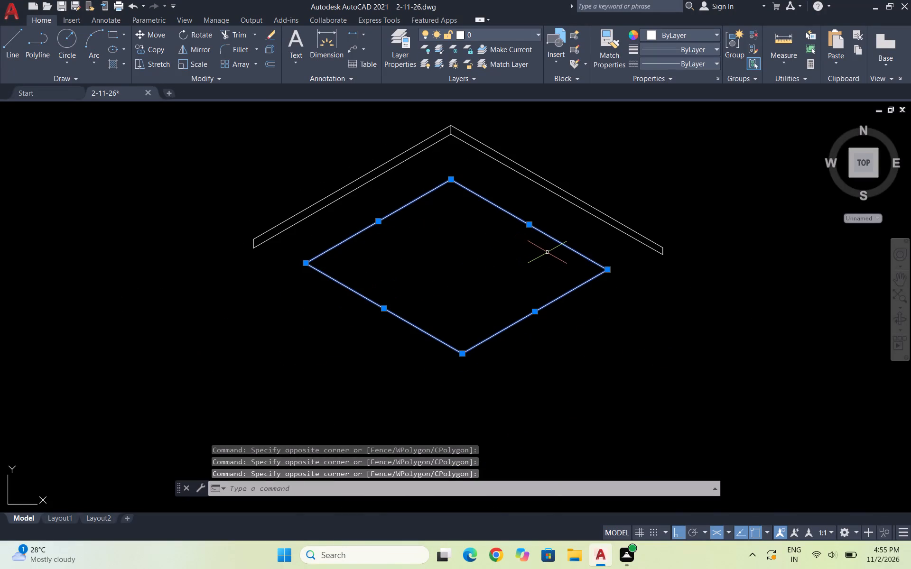
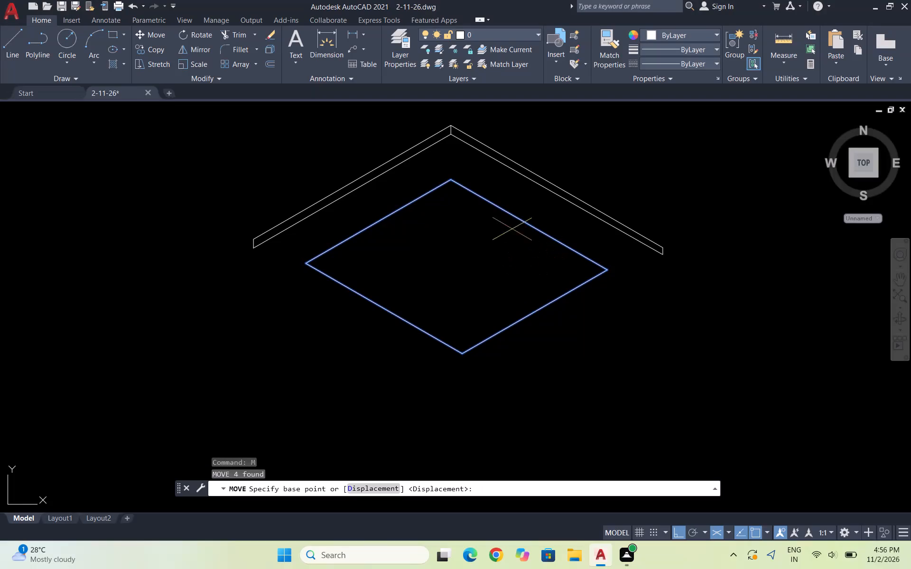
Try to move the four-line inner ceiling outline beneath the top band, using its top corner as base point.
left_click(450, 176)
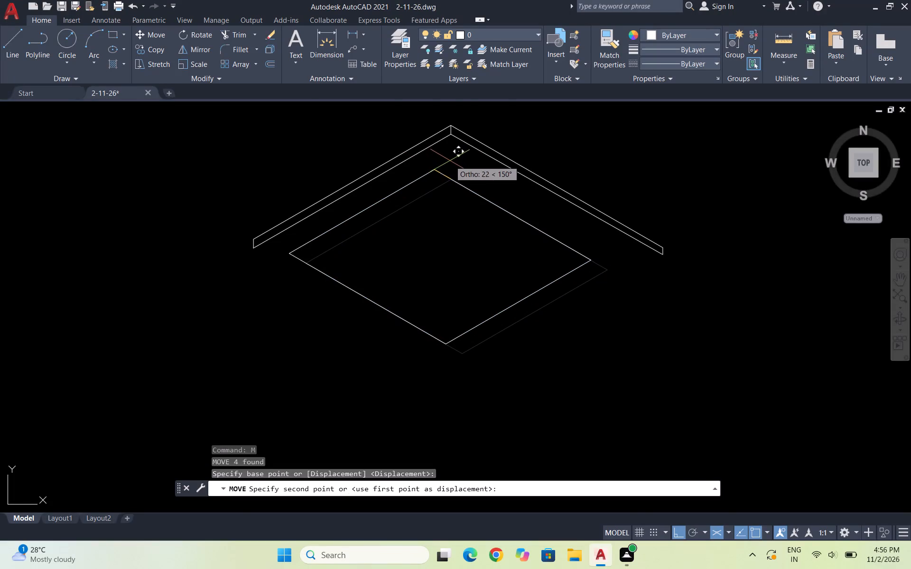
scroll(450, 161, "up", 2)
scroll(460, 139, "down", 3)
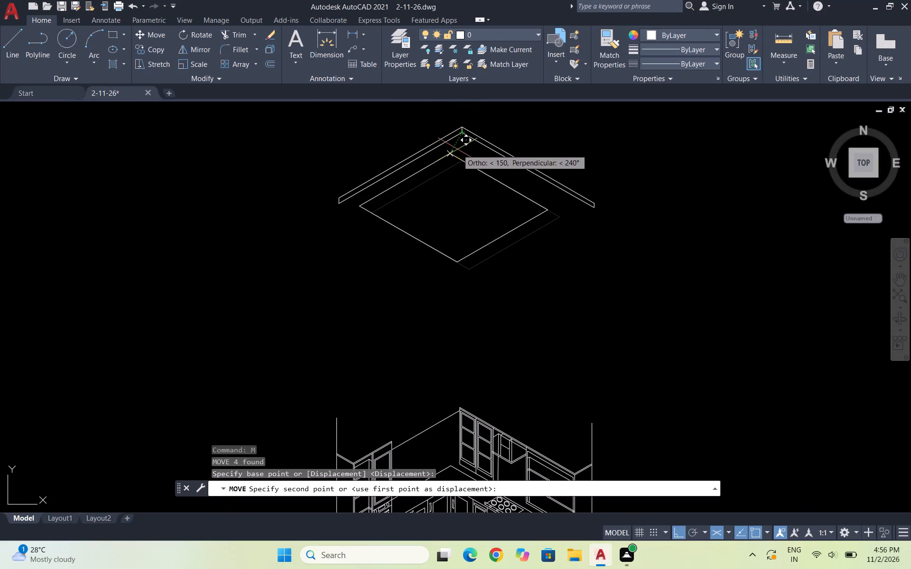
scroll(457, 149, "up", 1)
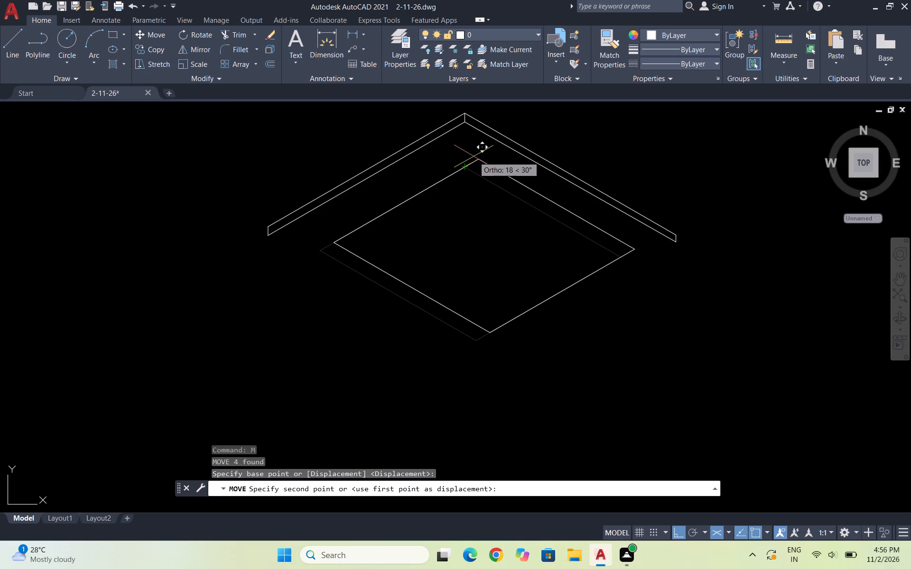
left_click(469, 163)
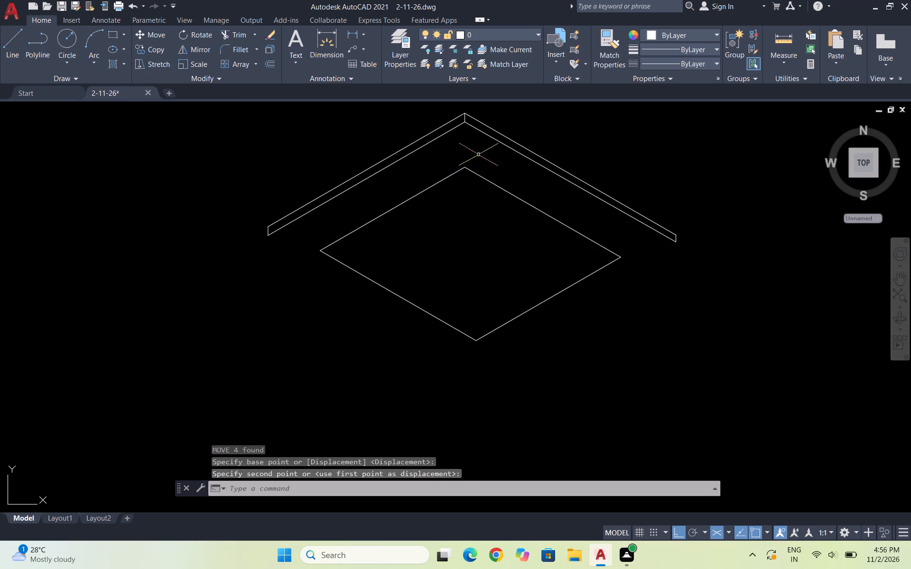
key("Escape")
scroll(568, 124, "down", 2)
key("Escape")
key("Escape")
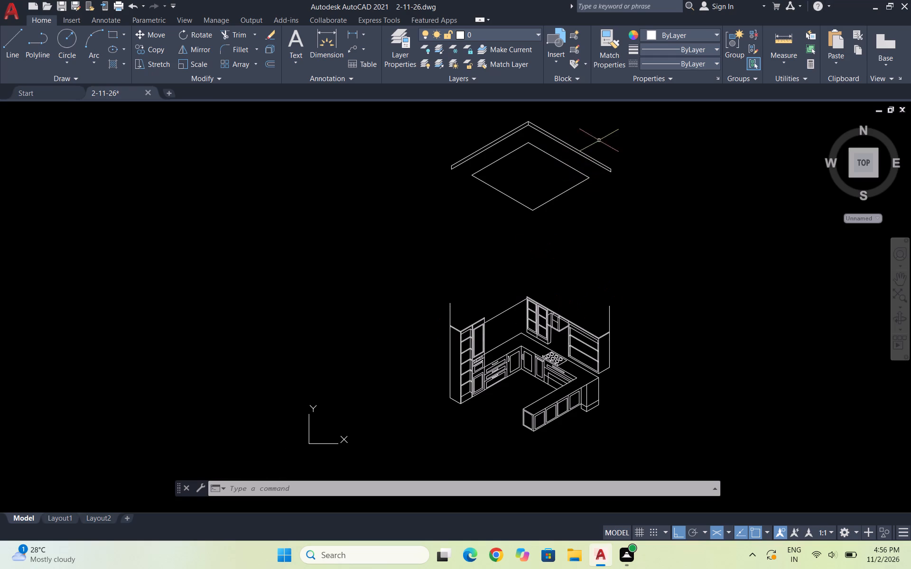
Save the drawing.
right_click_drag(610, 123, 608, 152)
scroll(607, 142, "up", 2)
key("ctrl+s")
scroll(592, 177, "down", 3)
left_click(556, 166)
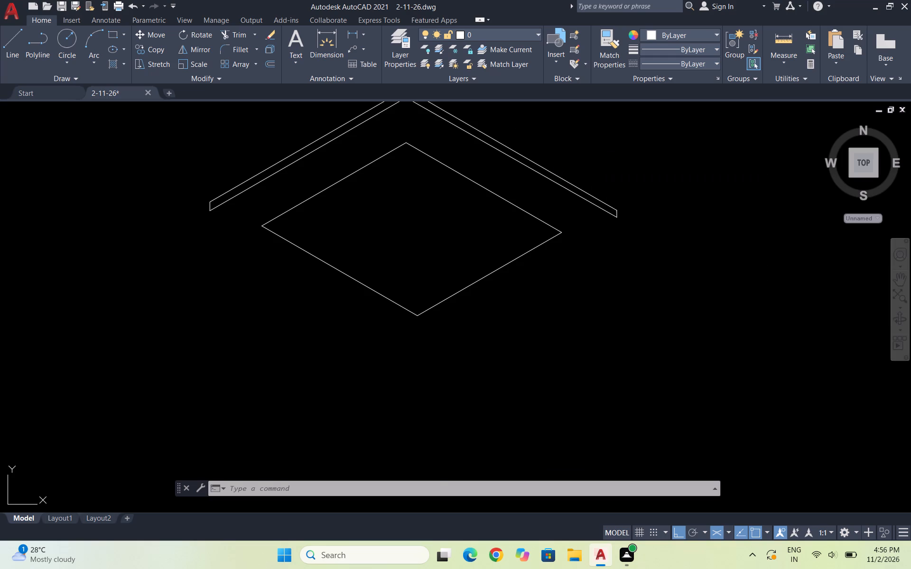
key("ctrl+s")
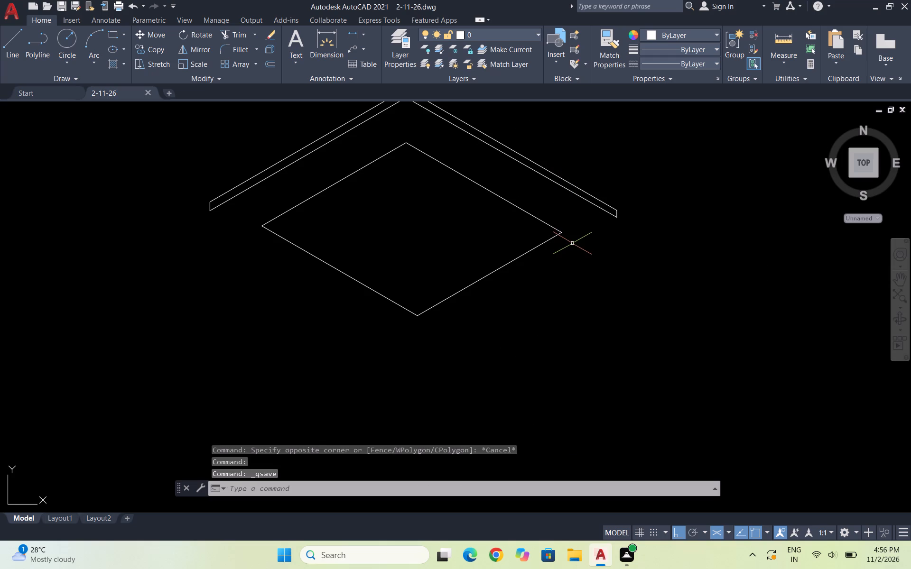
Select the right arm of the ceiling's top band: both long edges, the short end line and the vertical corner line.
left_click_drag(620, 226, 610, 220)
left_click(583, 202)
scroll(657, 311, "down", 2)
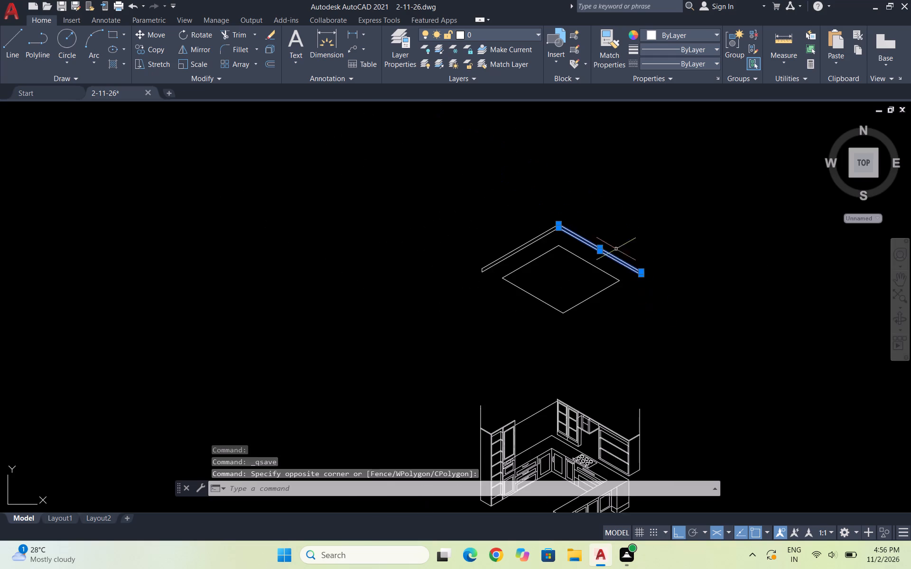
scroll(581, 208, "up", 4)
left_click(442, 324)
left_click(430, 319)
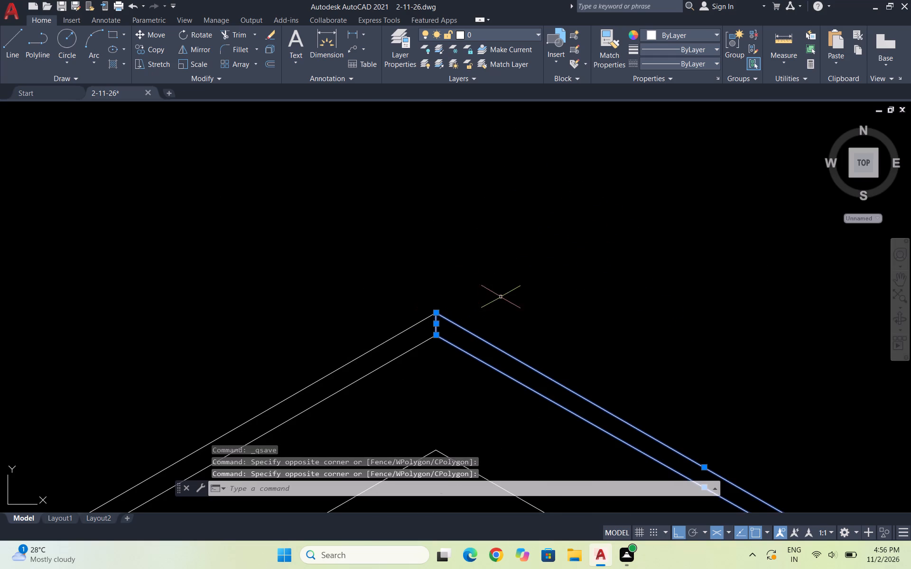
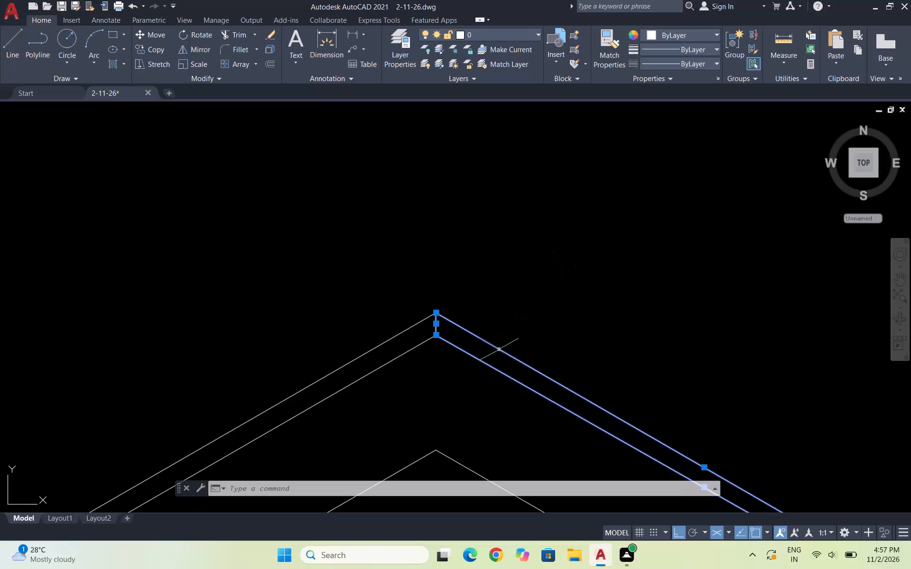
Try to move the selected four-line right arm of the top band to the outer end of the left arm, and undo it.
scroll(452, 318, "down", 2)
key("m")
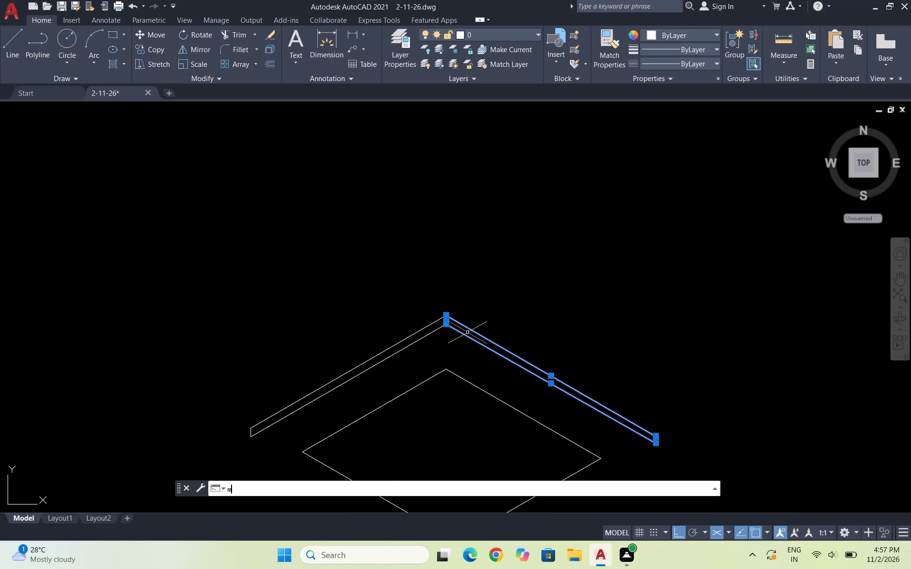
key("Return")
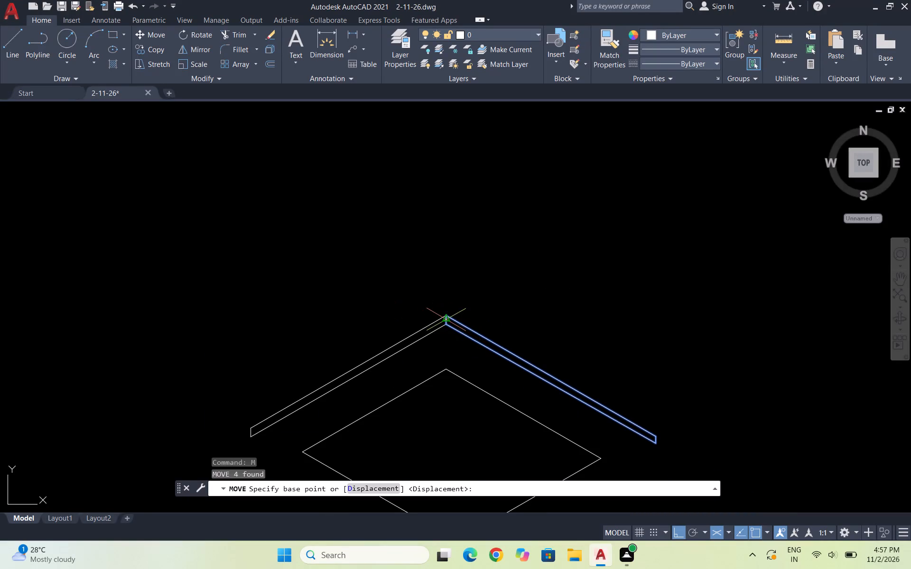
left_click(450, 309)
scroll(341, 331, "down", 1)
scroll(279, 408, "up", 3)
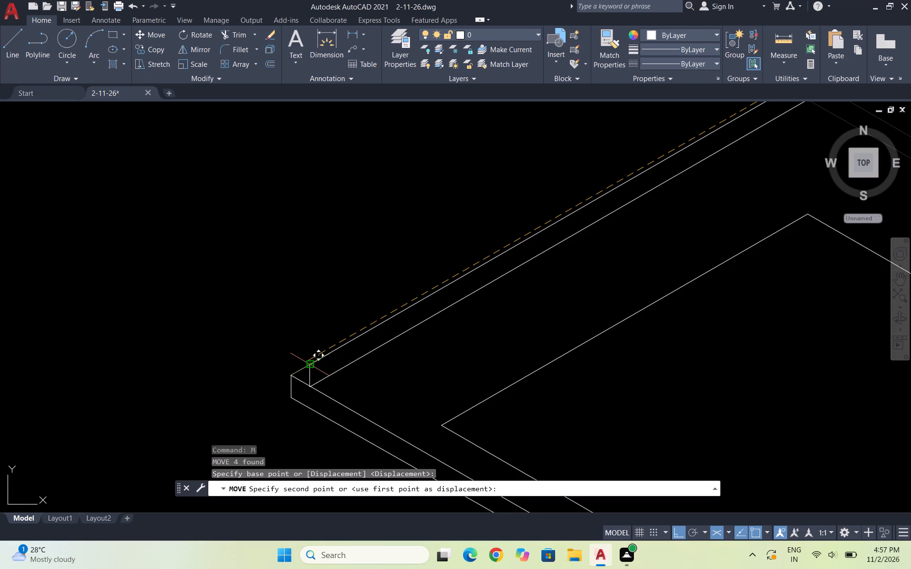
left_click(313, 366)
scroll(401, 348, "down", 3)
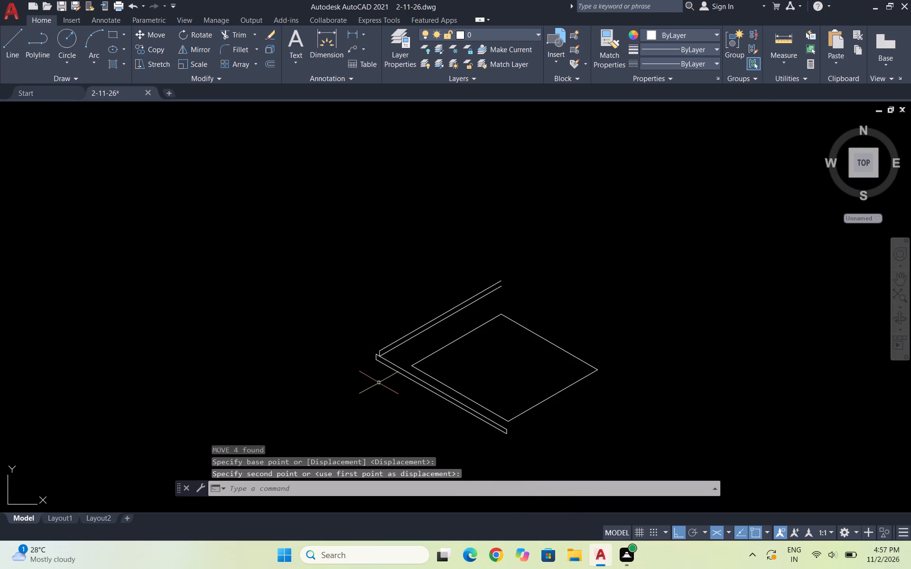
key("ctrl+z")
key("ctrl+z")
Move the right arm's two long edges and the vertical corner line from the band's top corner to the left arm's outer end.
scroll(472, 327, "up", 2)
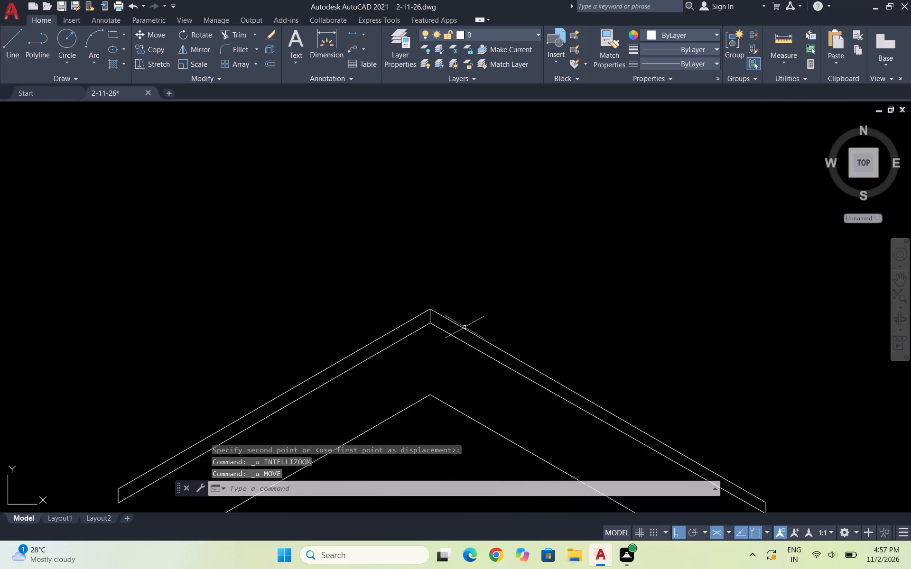
scroll(464, 327, "up", 1)
left_click_drag(461, 372, 465, 349)
left_click(430, 323)
scroll(413, 314, "up", 4)
left_click(405, 306)
left_click(372, 294)
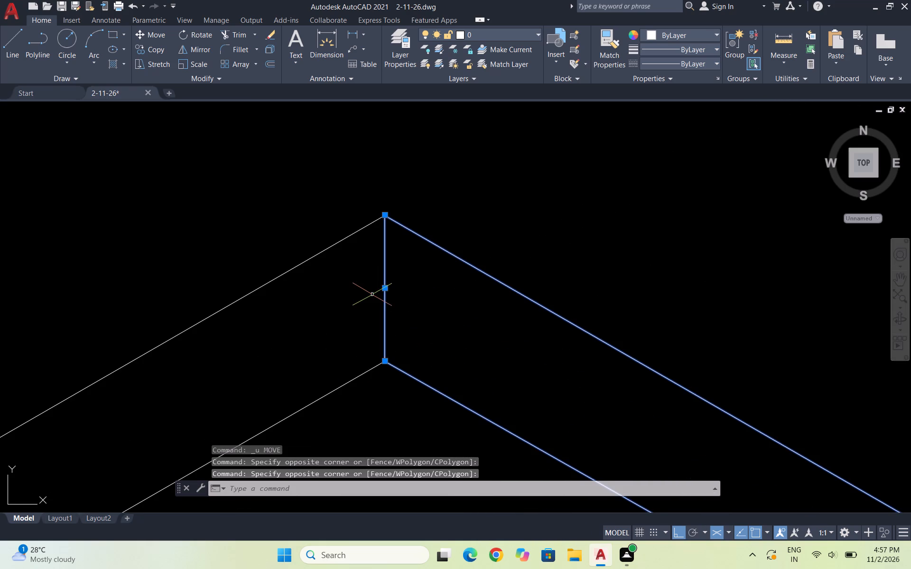
key("m")
key("Return")
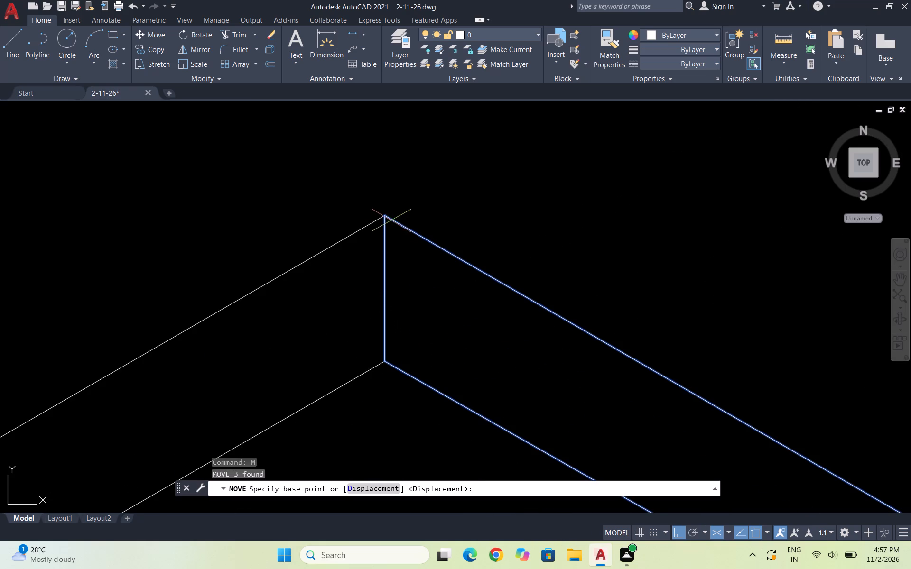
left_click(388, 215)
scroll(444, 202, "down", 5)
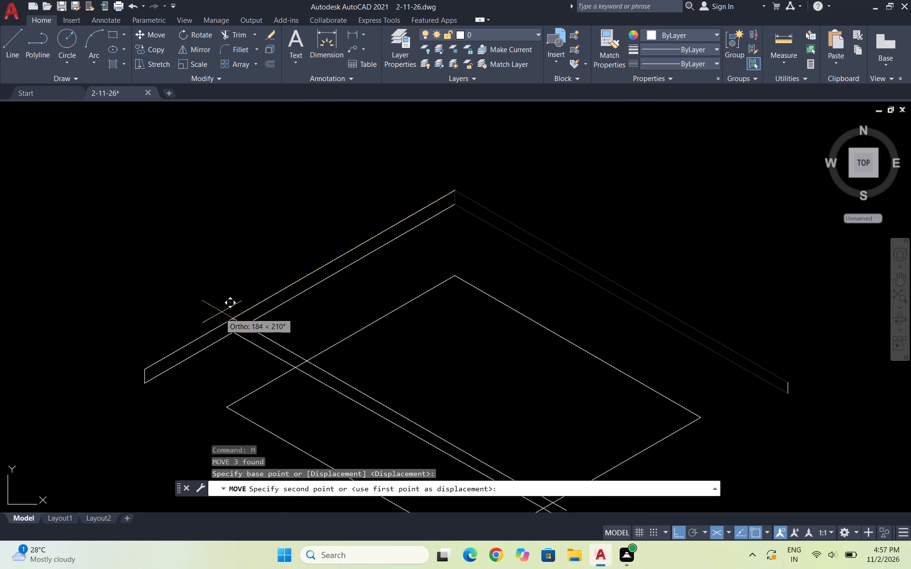
left_click(141, 366)
scroll(251, 300, "down", 3)
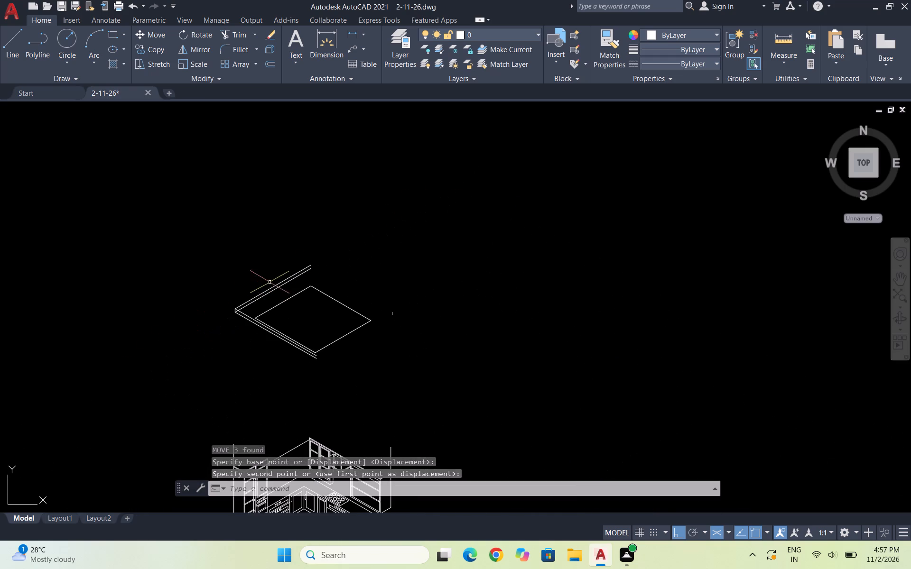
key("Escape")
Move the stray short vertical end line to close the open end of the relocated band arm.
scroll(338, 344, "up", 3)
left_click_drag(417, 352, 404, 342)
left_click(351, 282)
left_click_drag(607, 239, 571, 232)
left_click(521, 211)
key("Escape")
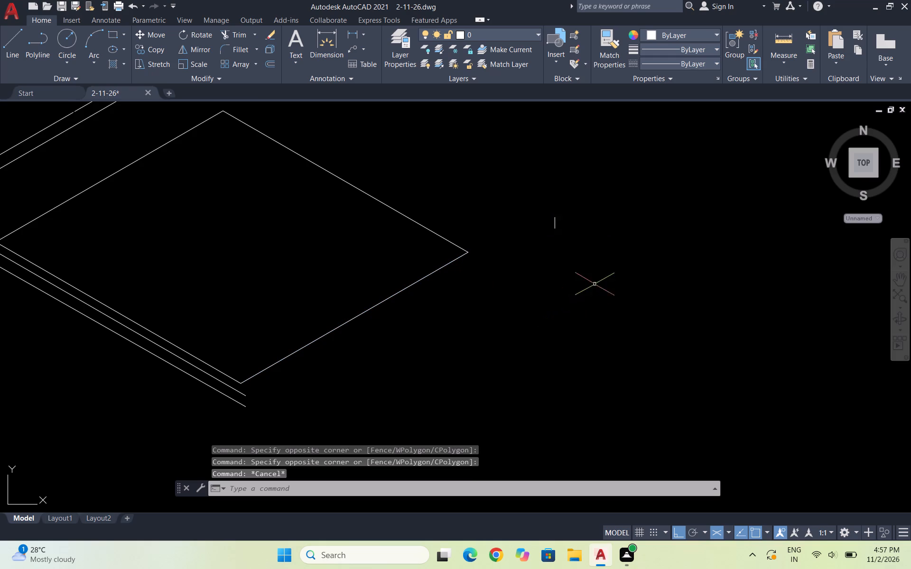
left_click_drag(598, 276, 593, 264)
left_click(540, 179)
key("space")
type("m")
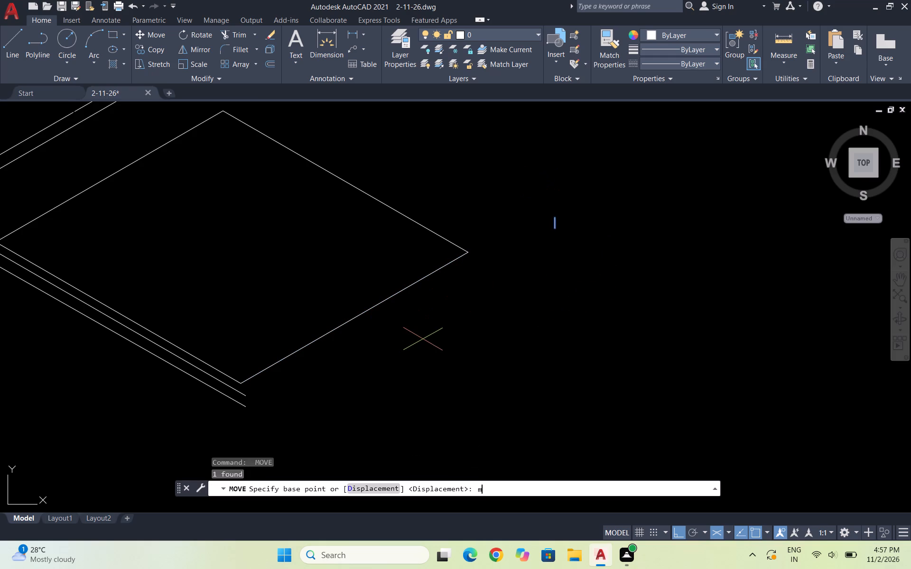
key("Return")
left_click(551, 217)
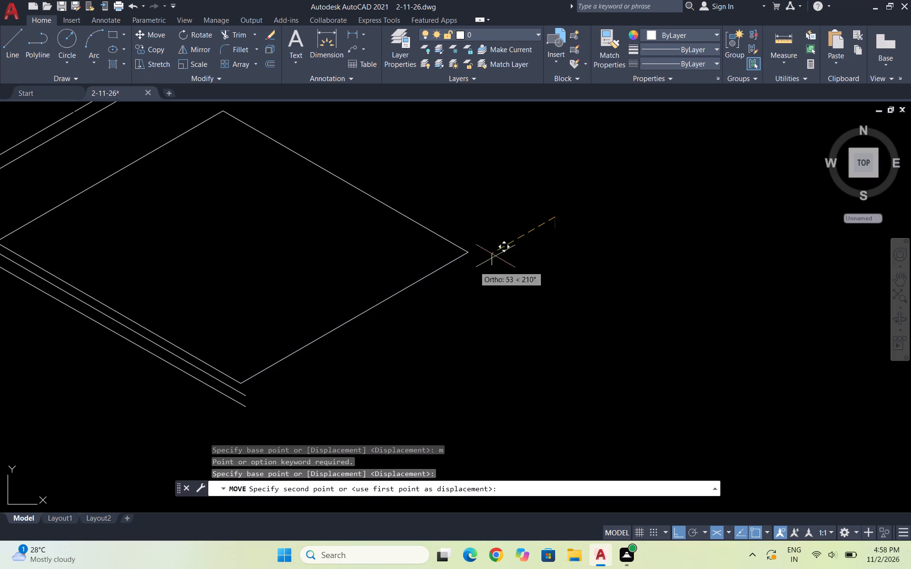
left_click(247, 393)
scroll(461, 327, "down", 3)
key("Escape")
Move the four-line inner ceiling outline a short distance up and to the right along the isometric axis, away from the relocated band arm.
scroll(480, 348, "up", 1)
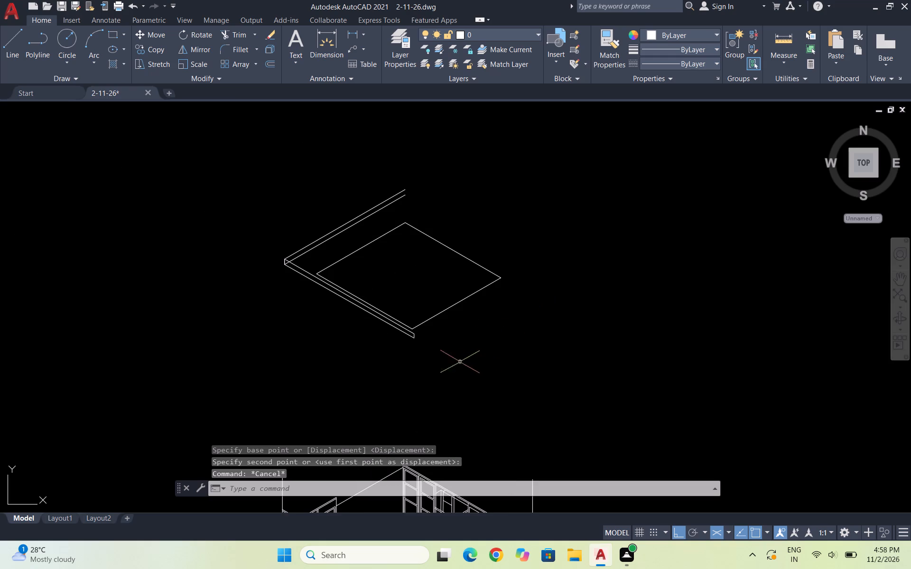
scroll(412, 367, "up", 1)
left_click_drag(494, 294, 485, 282)
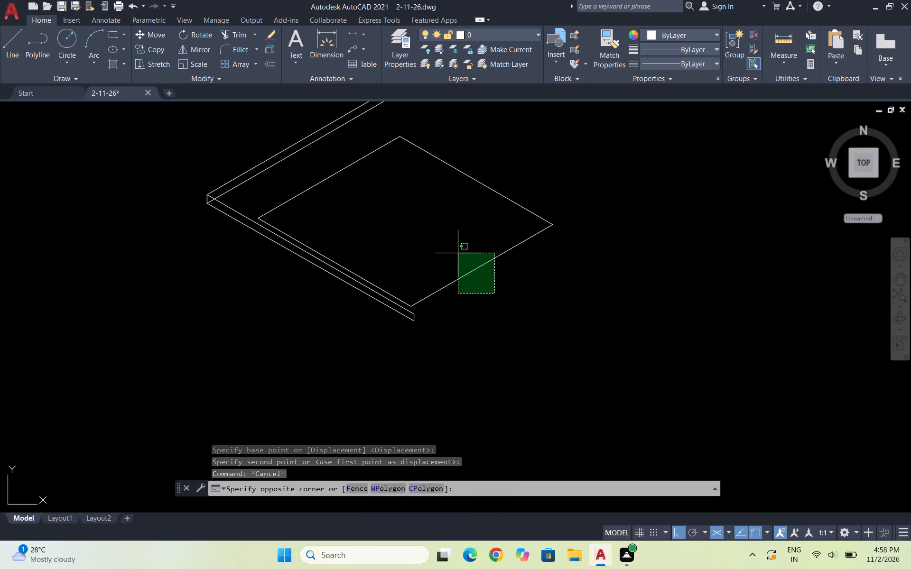
left_click(458, 253)
left_click(520, 184)
left_click(484, 196)
left_click_drag(364, 190, 356, 184)
left_click(333, 177)
left_click_drag(323, 171, 325, 172)
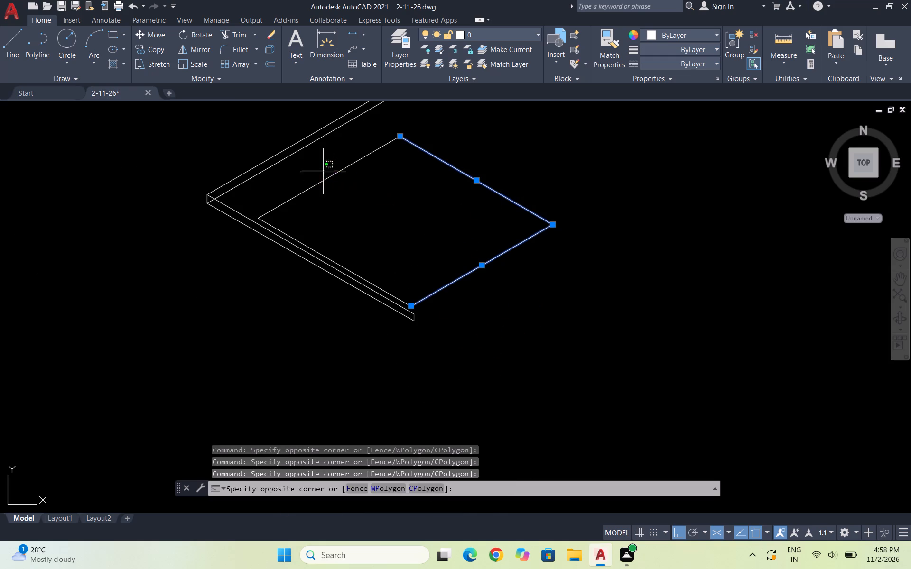
left_click_drag(325, 172, 338, 178)
left_click(374, 187)
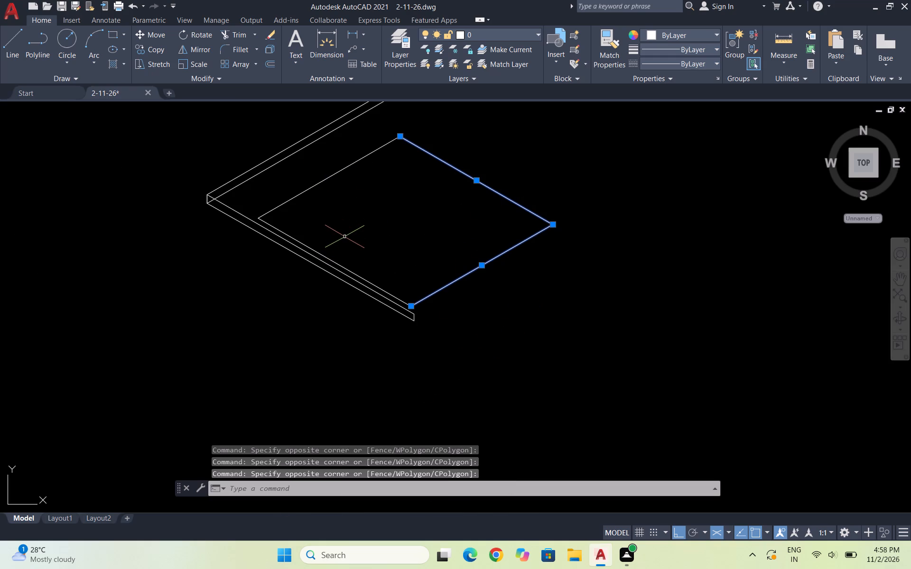
scroll(276, 236, "up", 1)
scroll(251, 187, "up", 3)
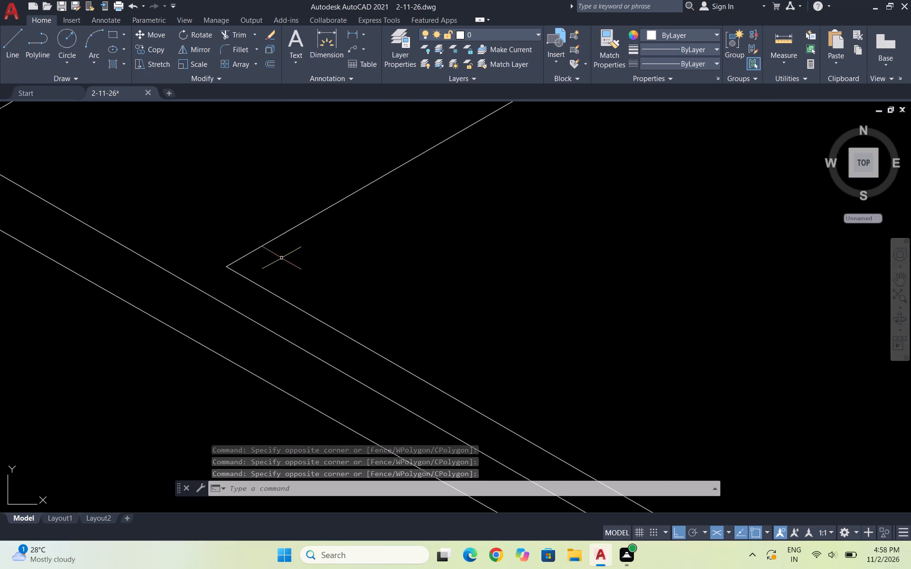
scroll(274, 282, "up", 2)
left_click_drag(291, 329, 286, 323)
left_click(171, 189)
scroll(300, 276, "down", 5)
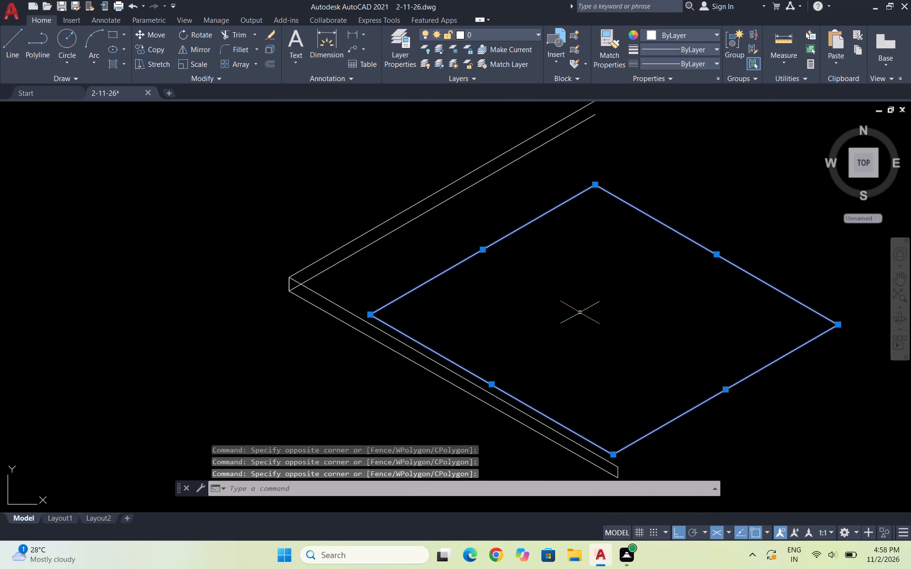
key("m")
key("Return")
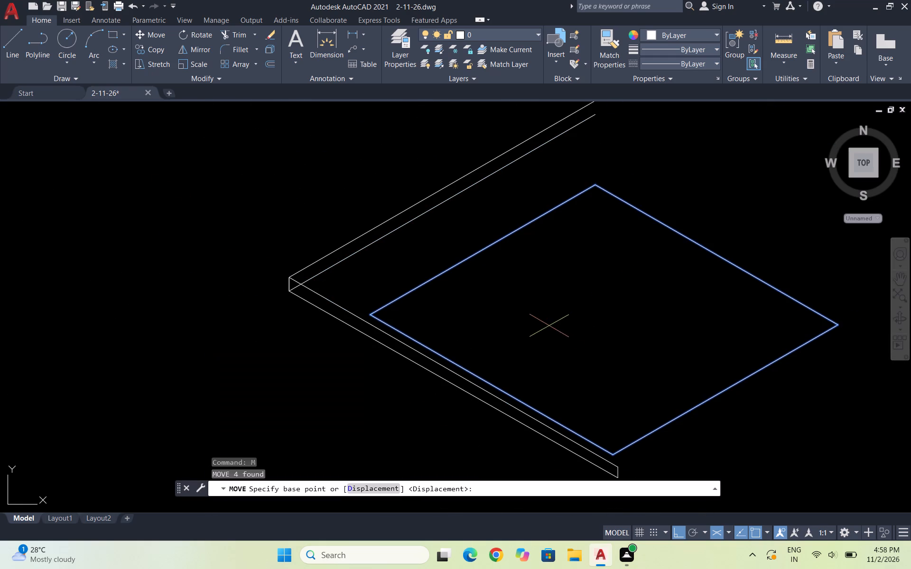
left_click_drag(572, 331, 559, 297)
left_click(586, 269)
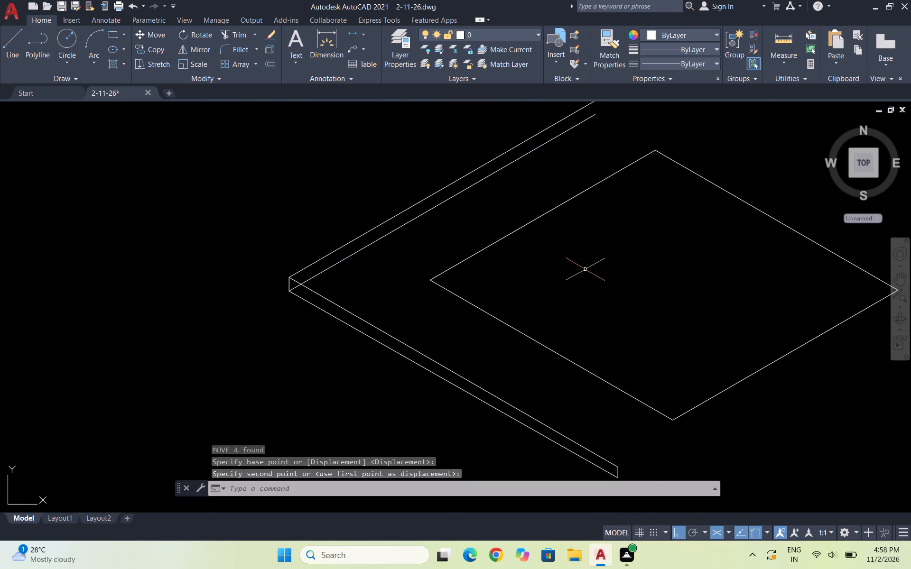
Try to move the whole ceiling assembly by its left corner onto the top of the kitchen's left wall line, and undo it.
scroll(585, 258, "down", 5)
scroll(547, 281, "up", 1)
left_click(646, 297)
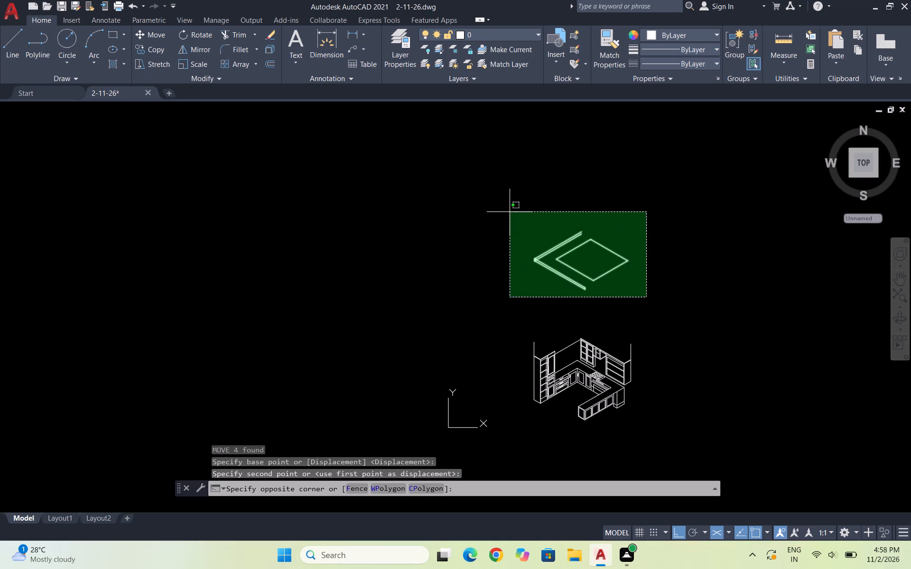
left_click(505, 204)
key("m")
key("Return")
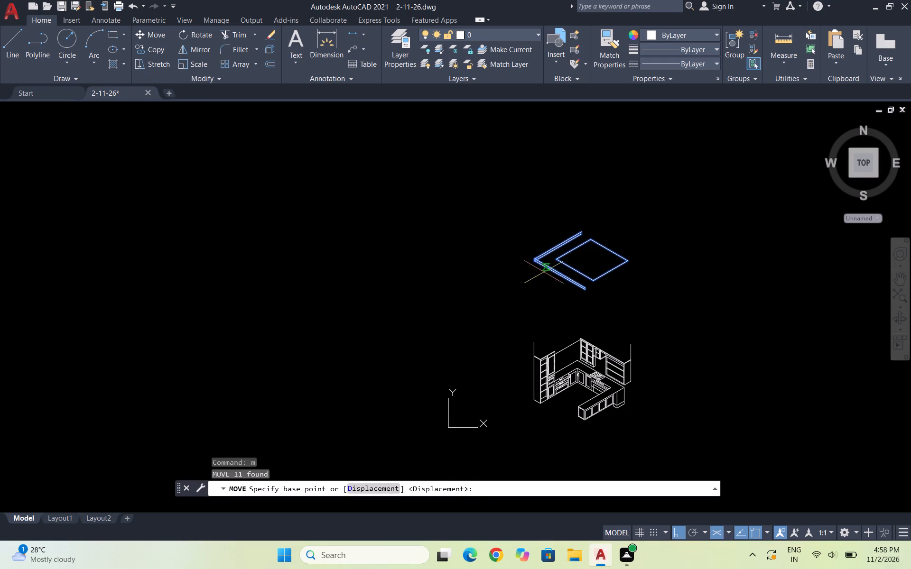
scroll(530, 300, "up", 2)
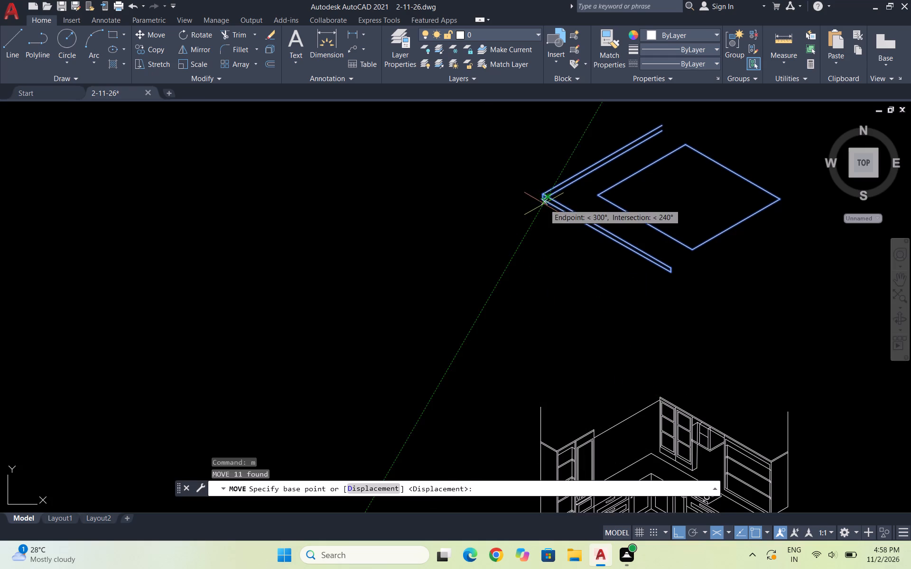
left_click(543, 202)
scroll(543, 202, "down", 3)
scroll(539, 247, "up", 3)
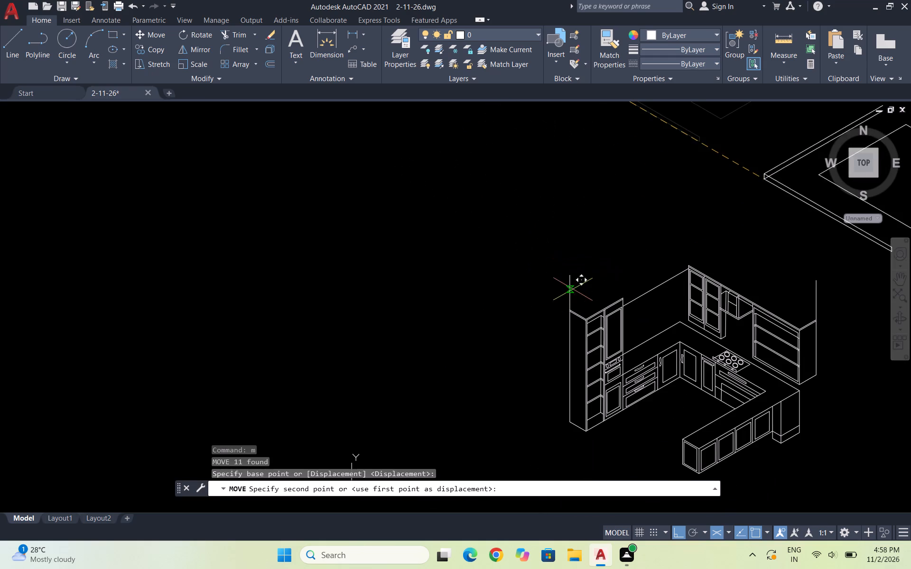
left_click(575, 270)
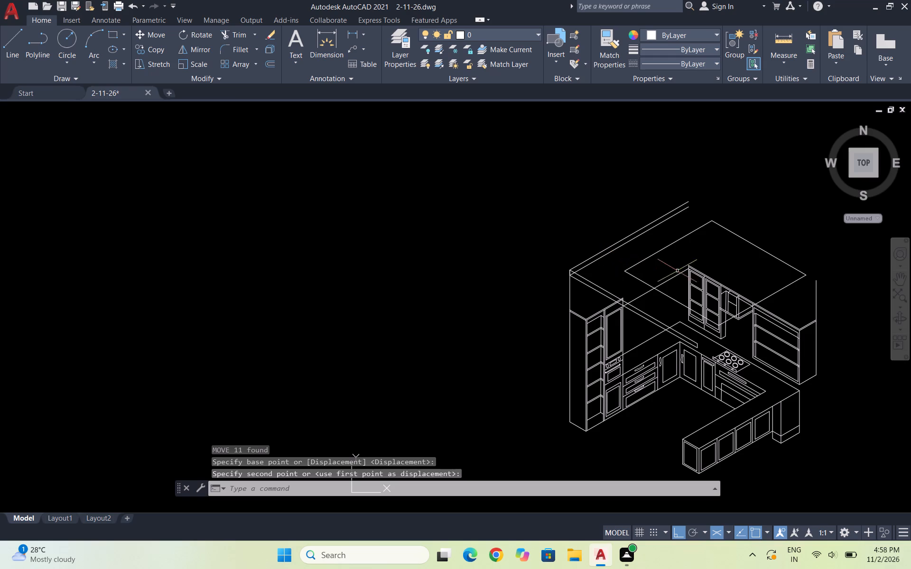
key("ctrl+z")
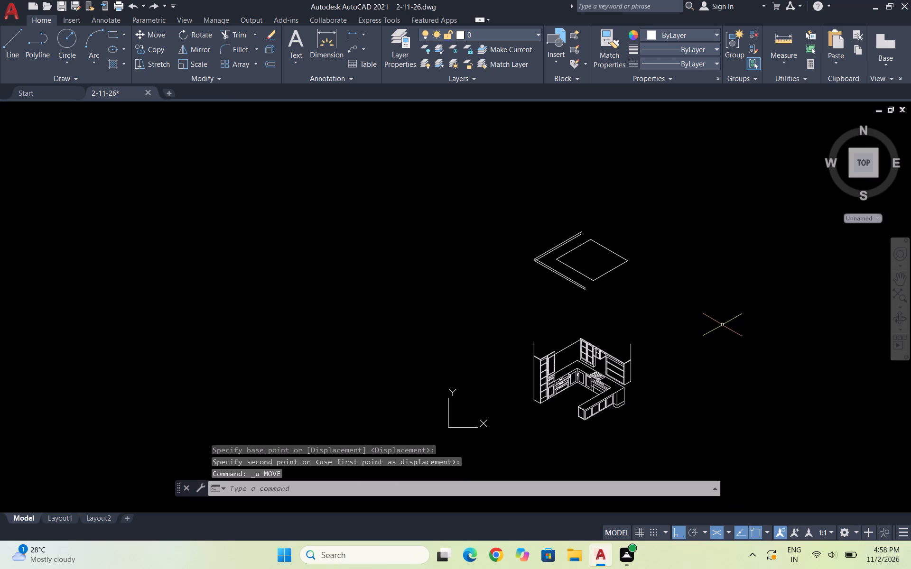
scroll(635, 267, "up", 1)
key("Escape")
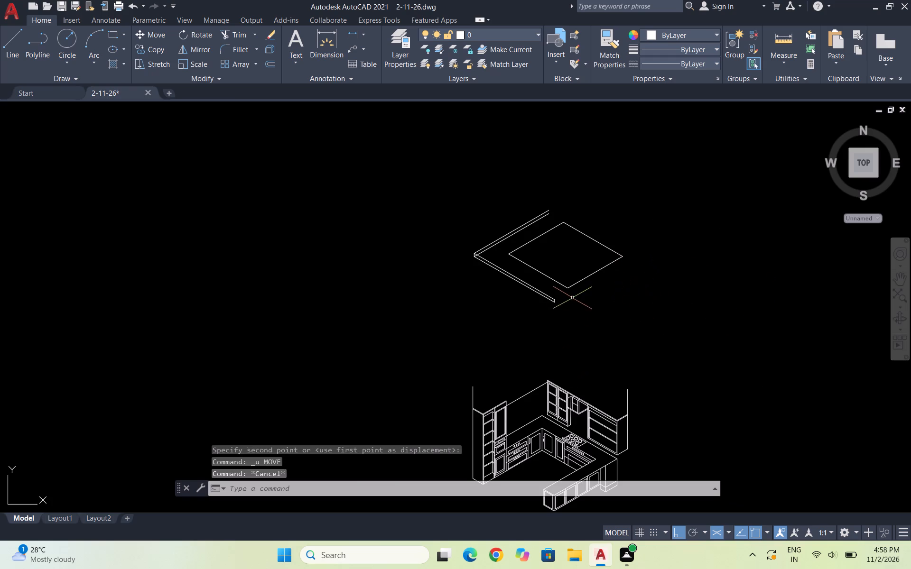
Trim away the vertical wall lines projecting above the tall cabinet and the right wall cabinets, including the leftover fragment.
type("tr")
key("Return")
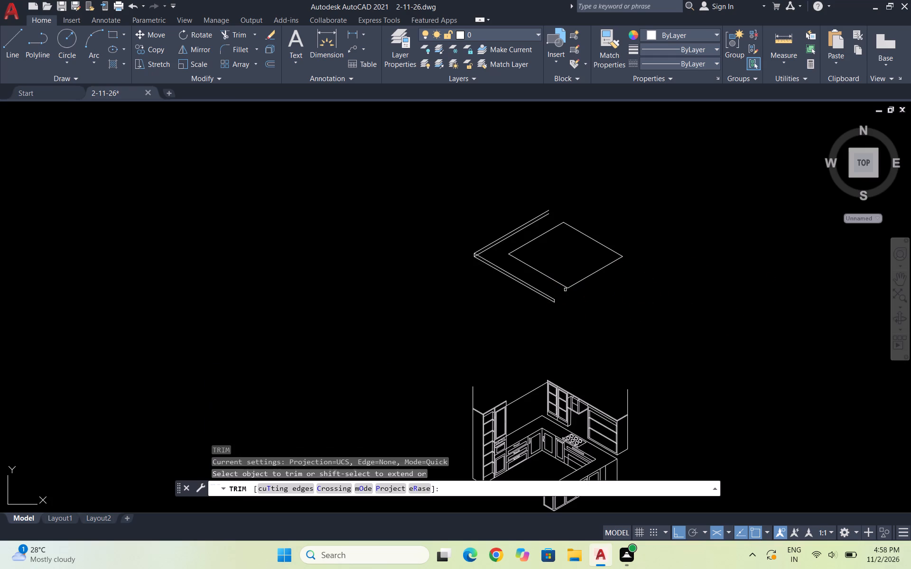
left_click_drag(470, 395, 604, 367)
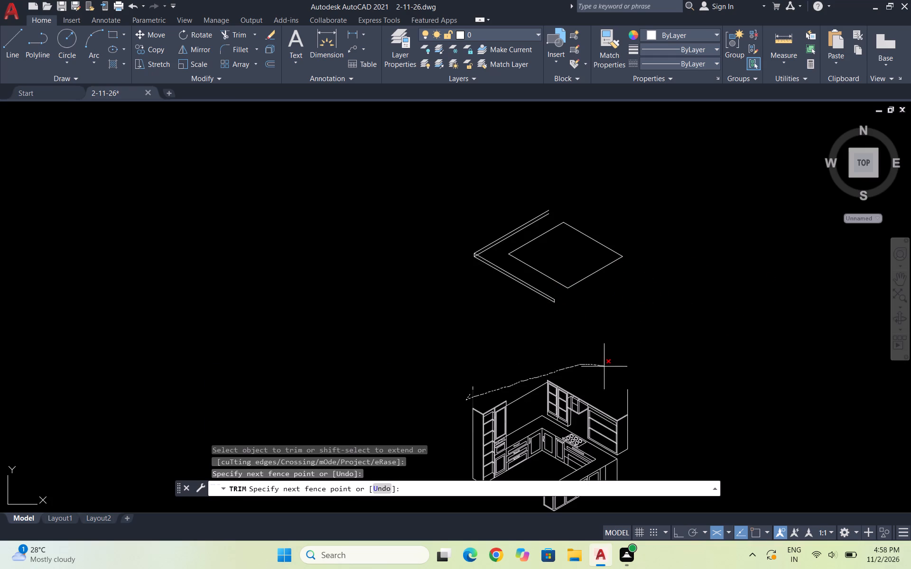
left_click_drag(604, 367, 651, 386)
left_click_drag(435, 397, 504, 373)
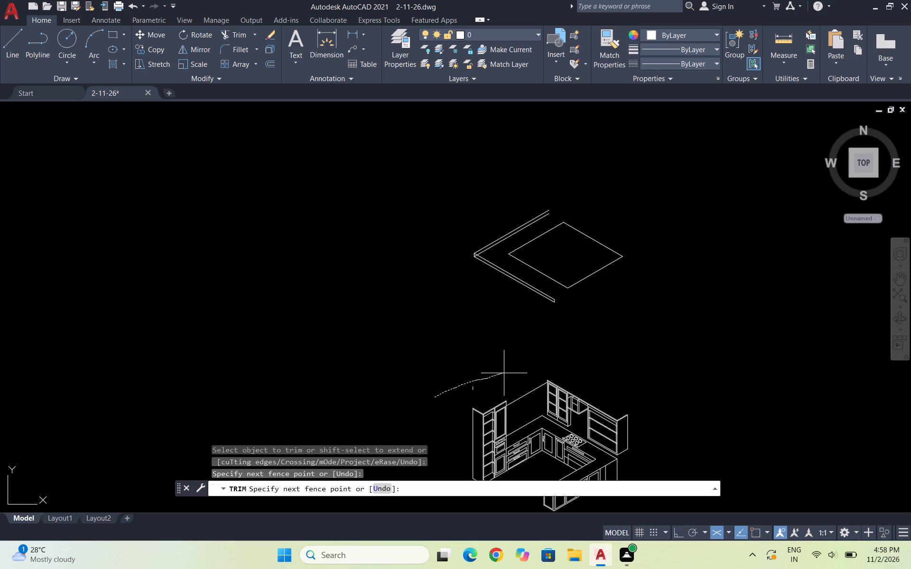
left_click_drag(504, 373, 449, 389)
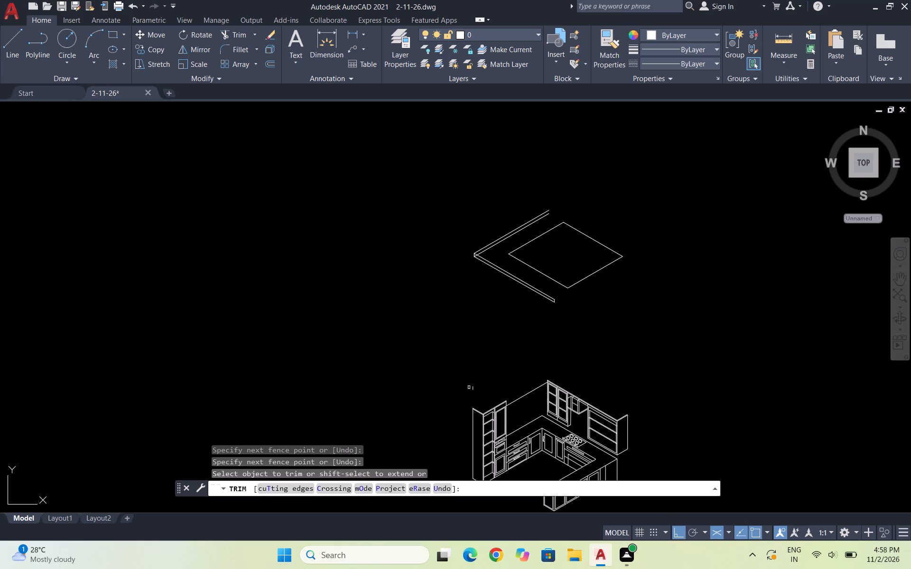
left_click_drag(471, 392, 469, 391)
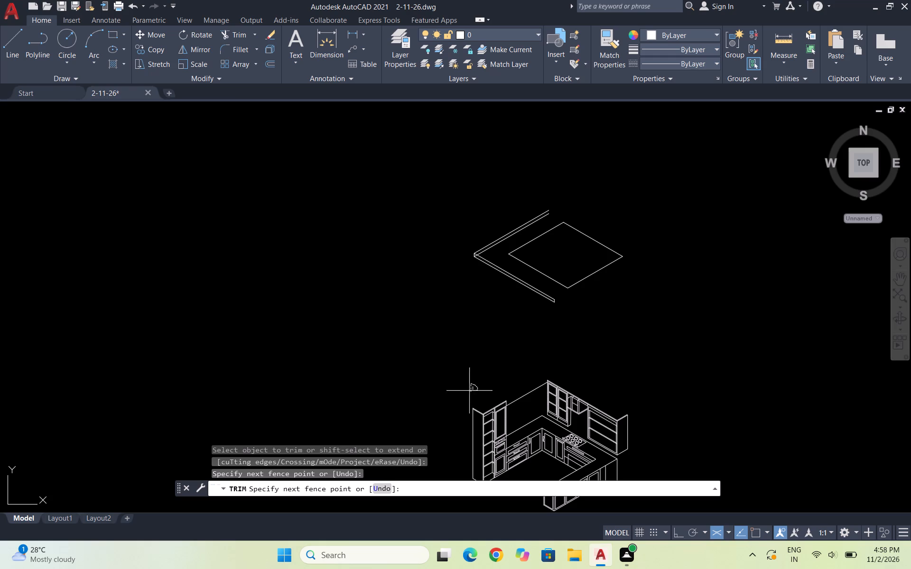
left_click_drag(469, 391, 487, 372)
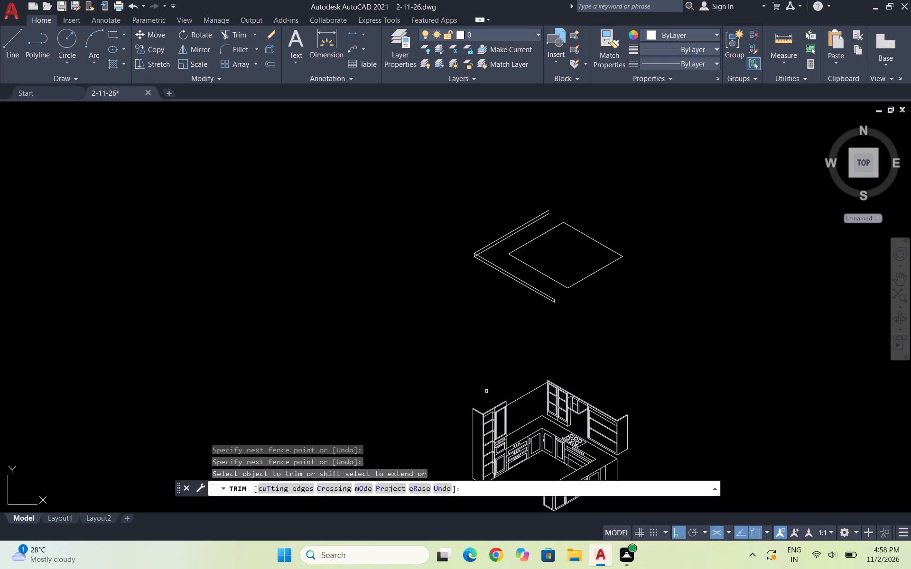
key("Escape")
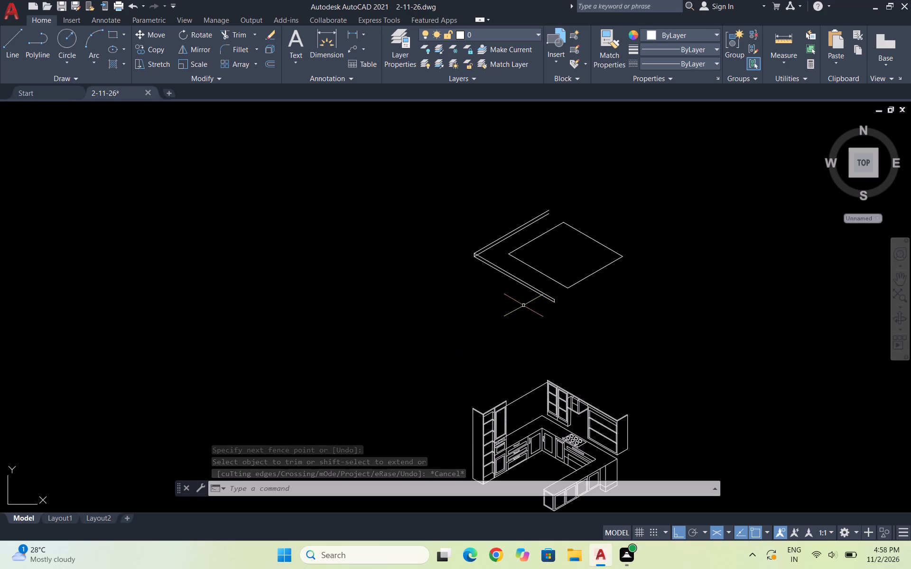
scroll(570, 259, "up", 1)
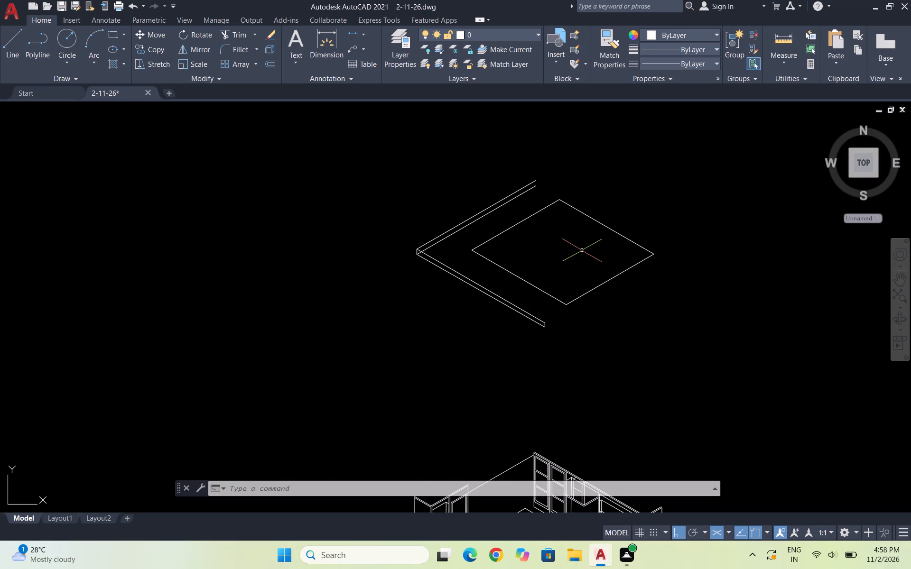
Offset all four lines of the inner ceiling outline inward by 2 to form a double-line border.
key("Escape")
key("Escape")
key("o")
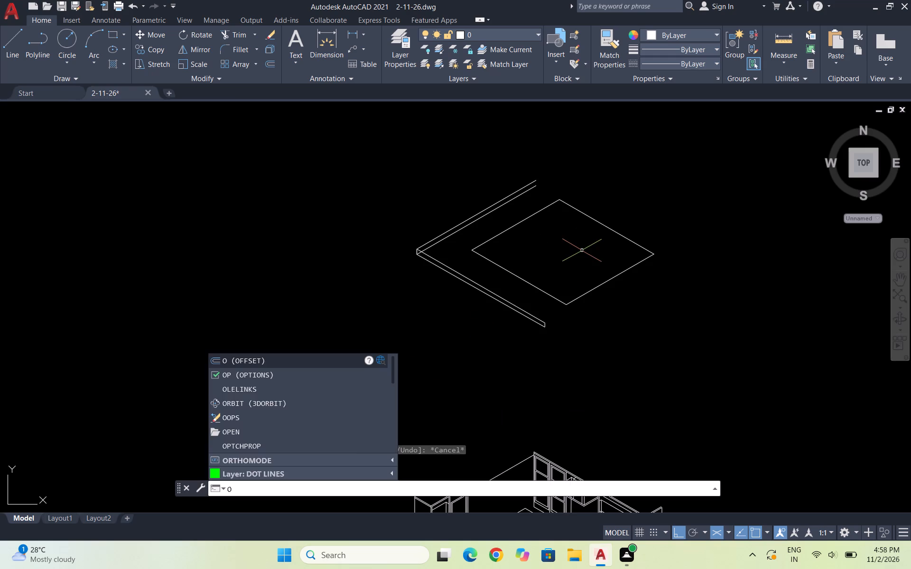
key("Escape")
key("o")
key("Return")
key("2")
key("Return")
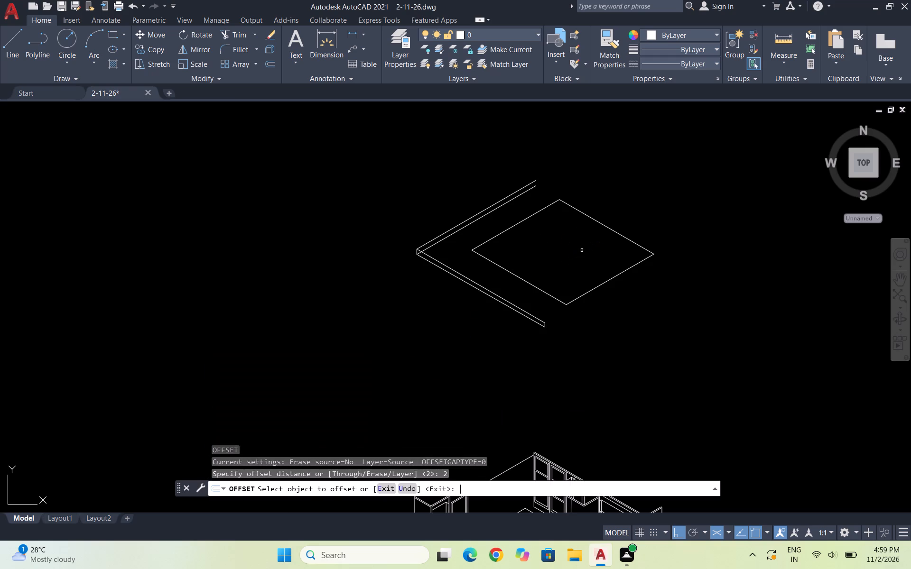
left_click(533, 213)
left_click(560, 247)
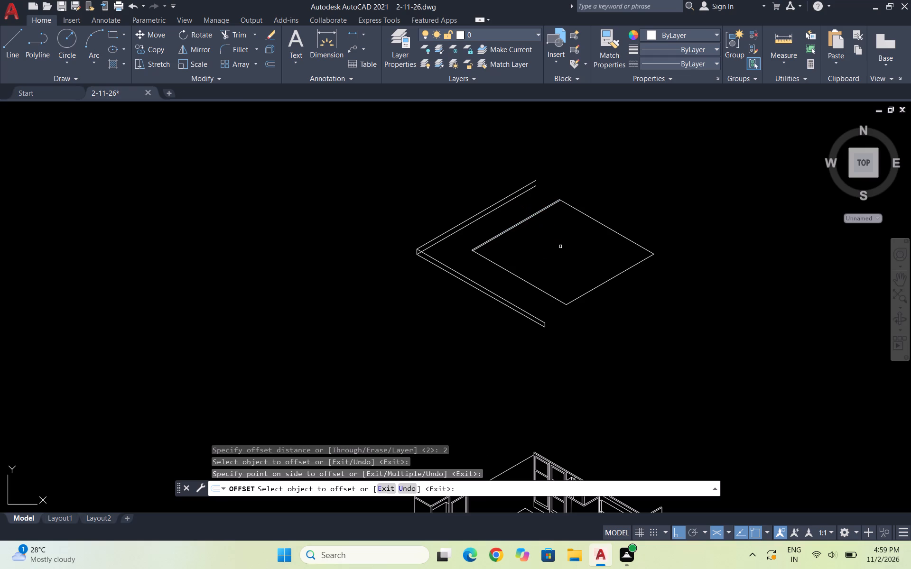
left_click(518, 275)
left_click(531, 258)
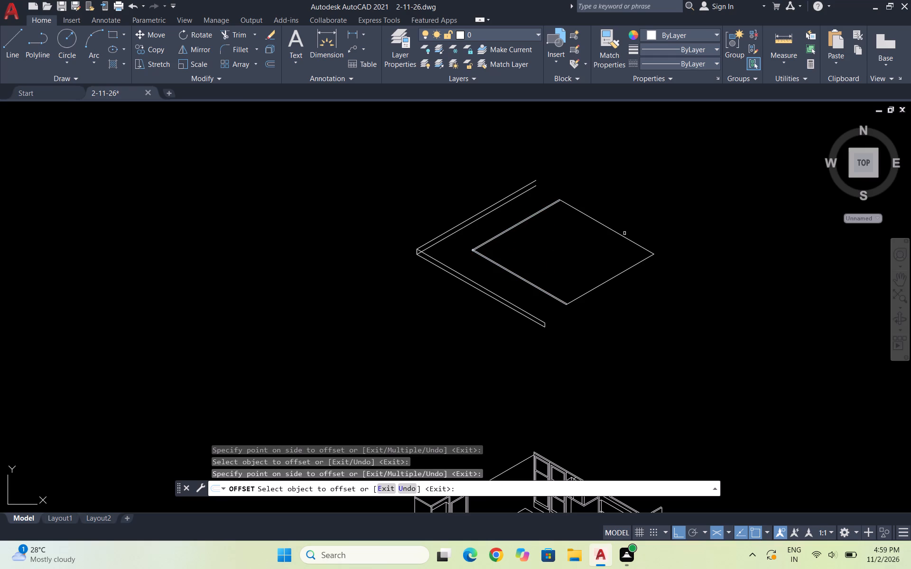
left_click_drag(623, 237, 540, 279)
left_click_drag(612, 282, 583, 264)
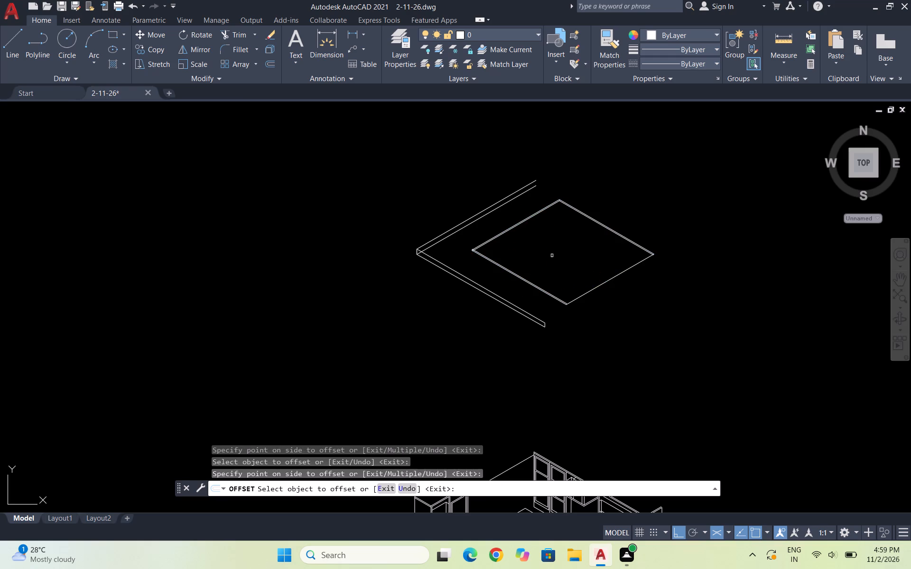
left_click(608, 281)
left_click(552, 250)
scroll(570, 287, "up", 5)
scroll(570, 385, "down", 1)
key("Escape")
key("Escape")
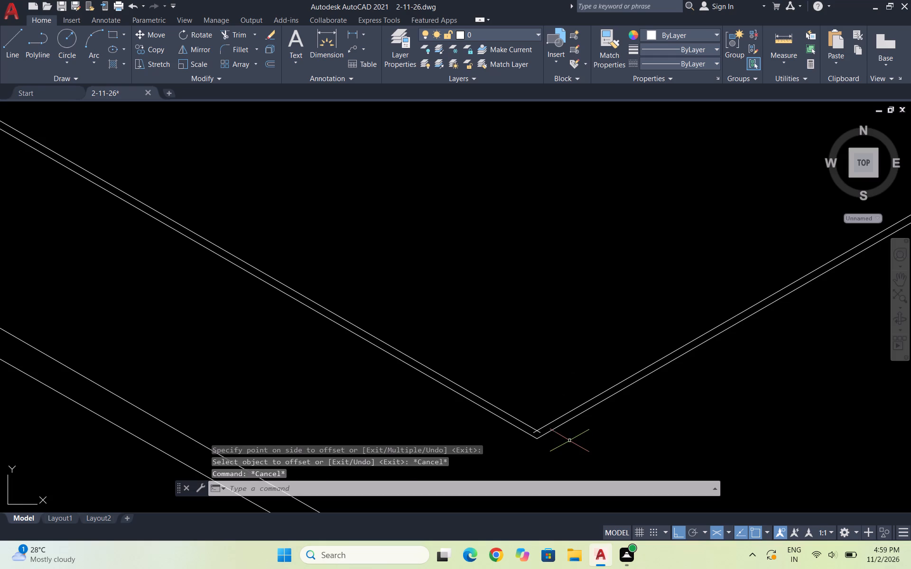
Trim the two offset line ends that cross at the bottom corner of the double ceiling outline.
type("tr")
key("Return")
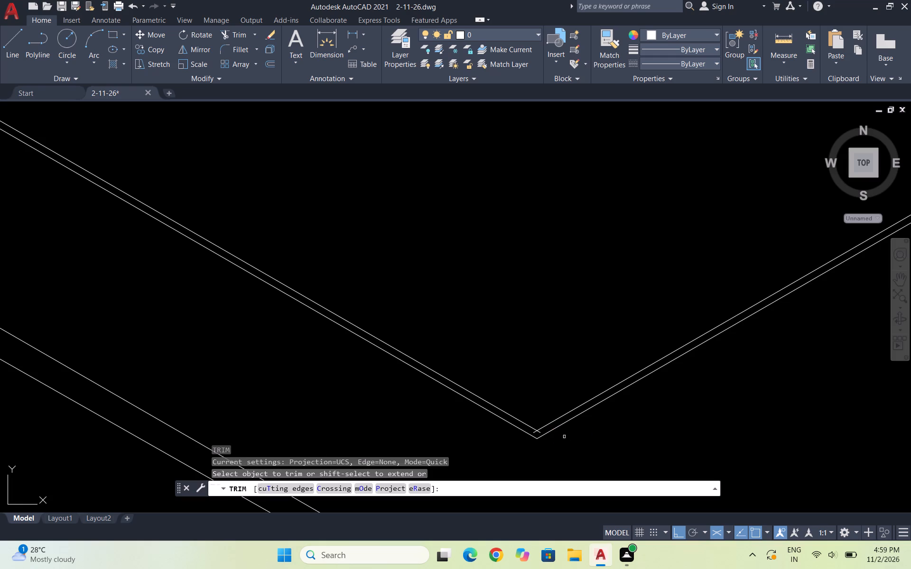
scroll(561, 409, "up", 2)
scroll(559, 270, "down", 3)
scroll(558, 287, "up", 3)
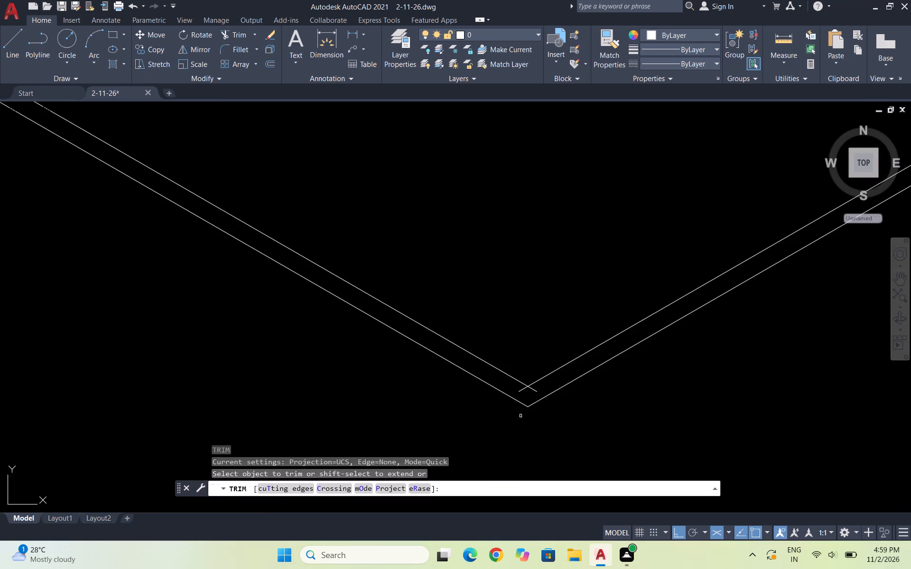
scroll(531, 395, "up", 3)
left_click_drag(474, 377, 572, 376)
scroll(464, 378, "down", 8)
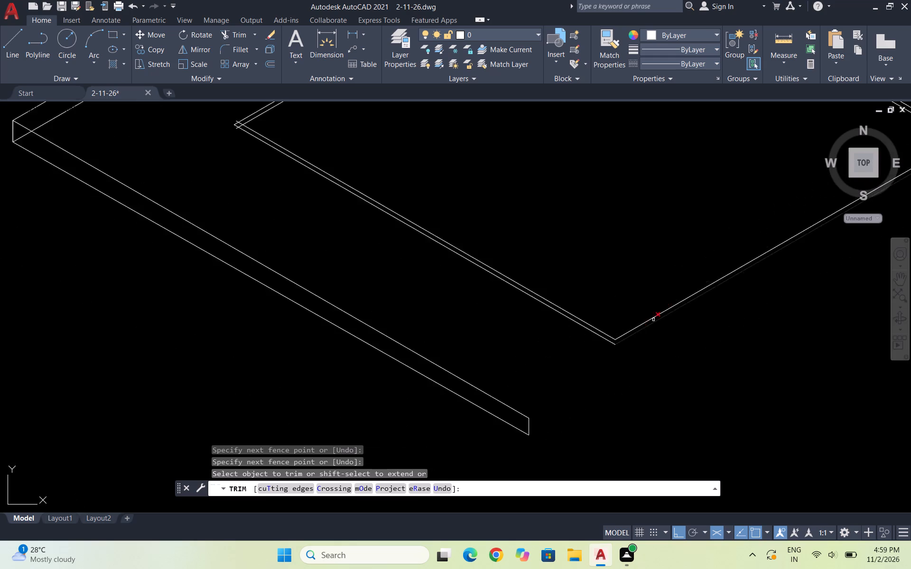
Trim the overlapping offset line ends and remove the leftover stub at the right corner of the double ceiling outline.
scroll(655, 318, "down", 4)
scroll(657, 308, "up", 4)
scroll(616, 399, "up", 5)
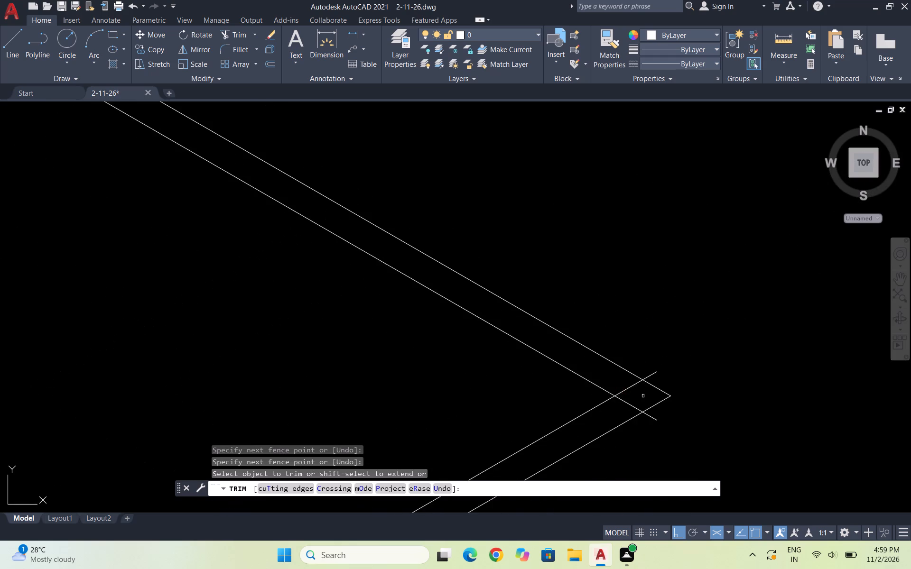
scroll(643, 396, "up", 3)
left_click(599, 449)
left_click(557, 359)
left_click_drag(677, 290, 700, 315)
scroll(775, 292, "down", 1)
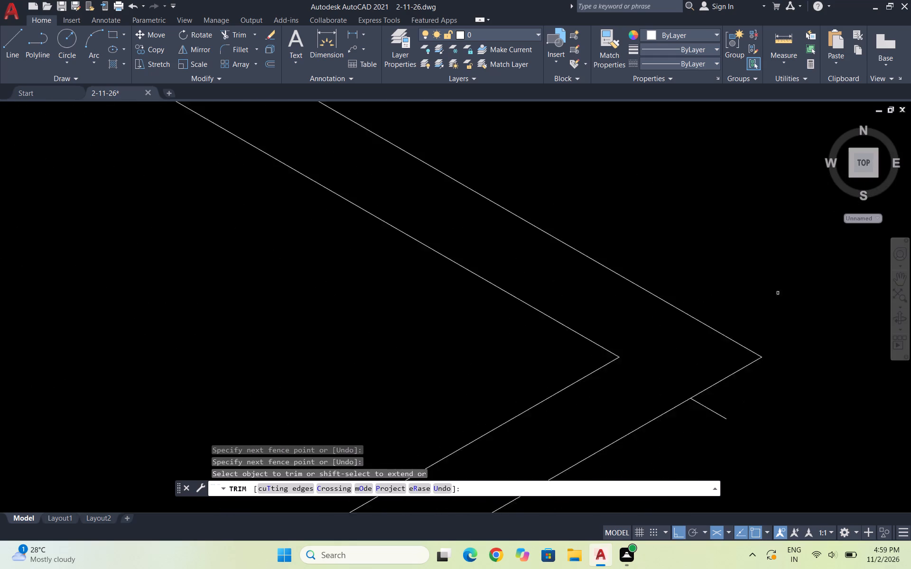
scroll(779, 293, "down", 3)
left_click(774, 325)
left_click(770, 323)
scroll(799, 314, "down", 1)
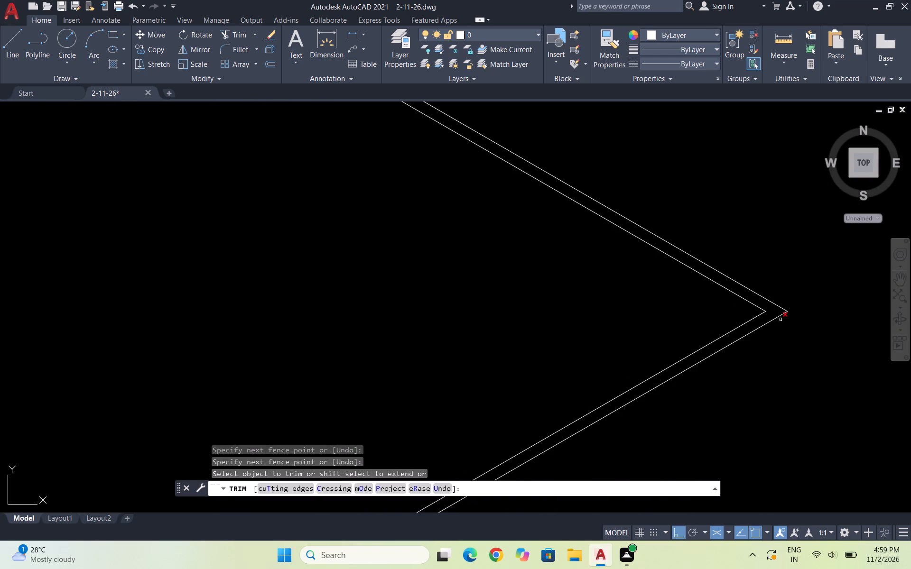
left_click(781, 320)
scroll(828, 318, "down", 4)
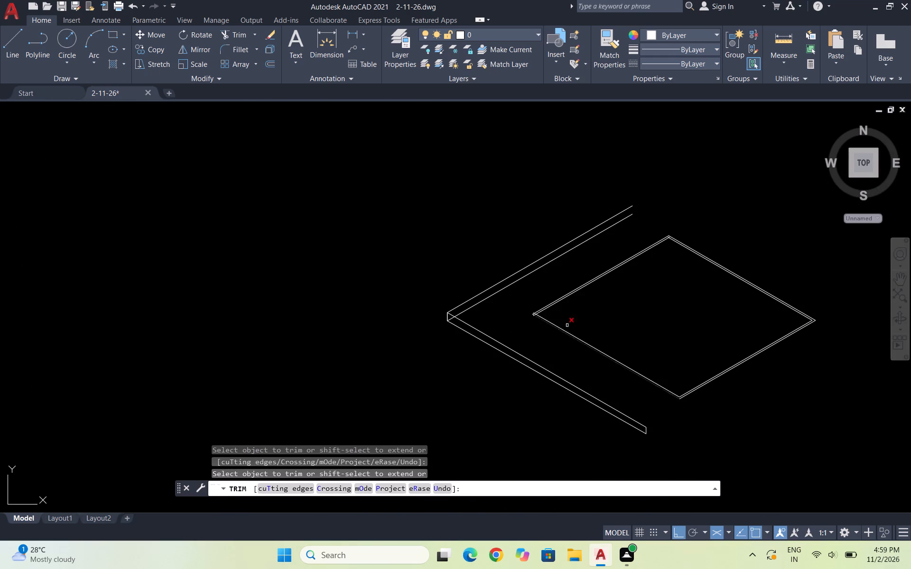
Trim the crossing offset lines and remove both leftover stubs at the left corner of the double ceiling outline.
scroll(545, 323, "up", 5)
left_click_drag(665, 263, 667, 269)
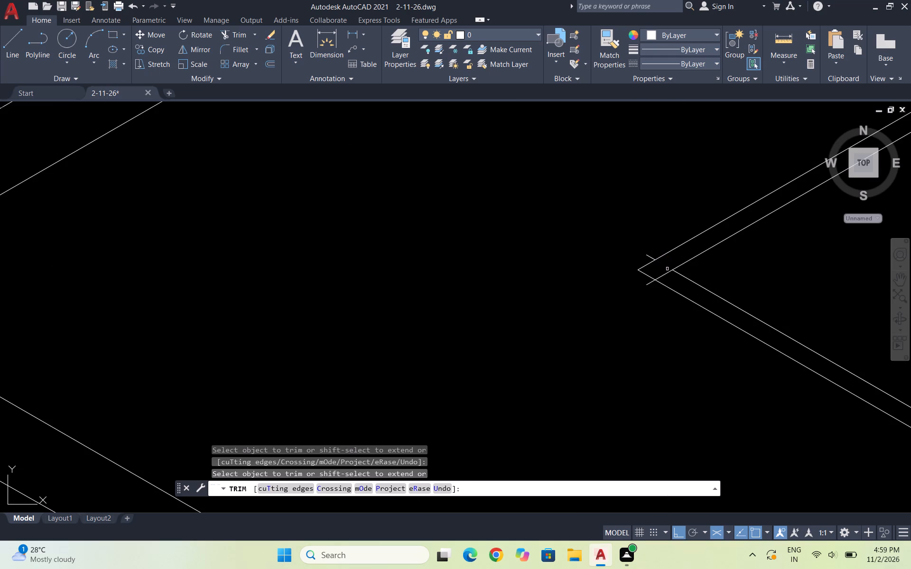
left_click_drag(667, 269, 664, 273)
left_click(664, 273)
left_click(648, 284)
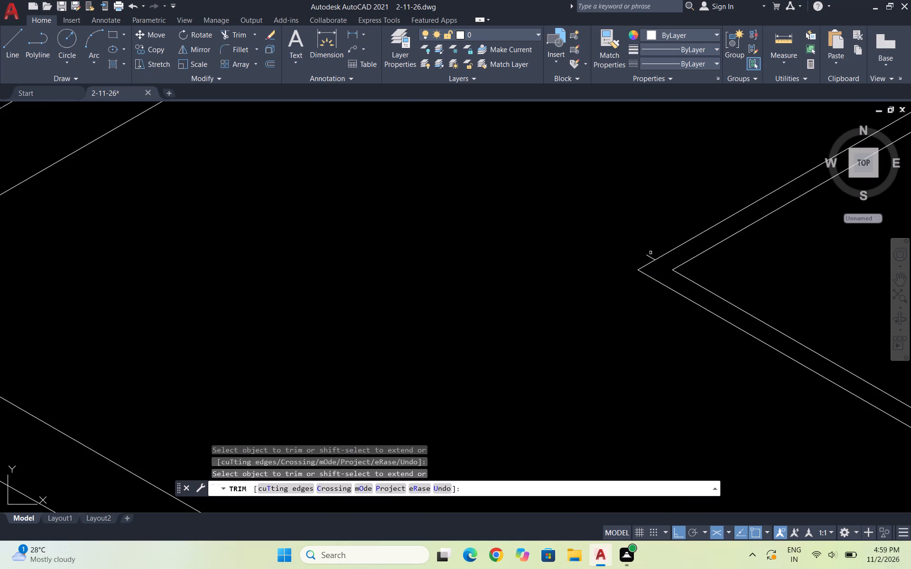
left_click(651, 258)
Trim the two offset line ends that cross at the top corner of the double ceiling outline.
scroll(483, 305, "down", 5)
scroll(610, 244, "up", 4)
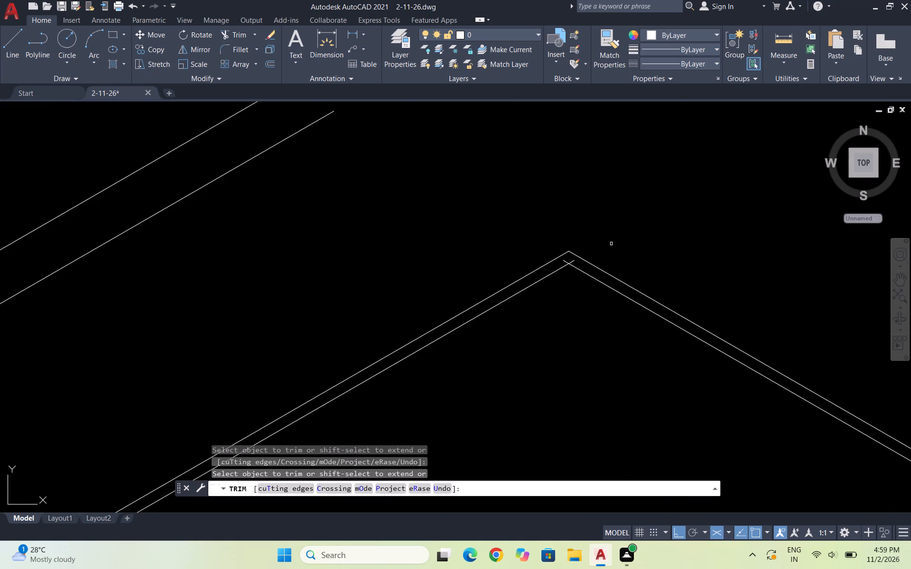
scroll(566, 259, "up", 5)
left_click_drag(515, 294, 651, 293)
scroll(521, 252, "down", 11)
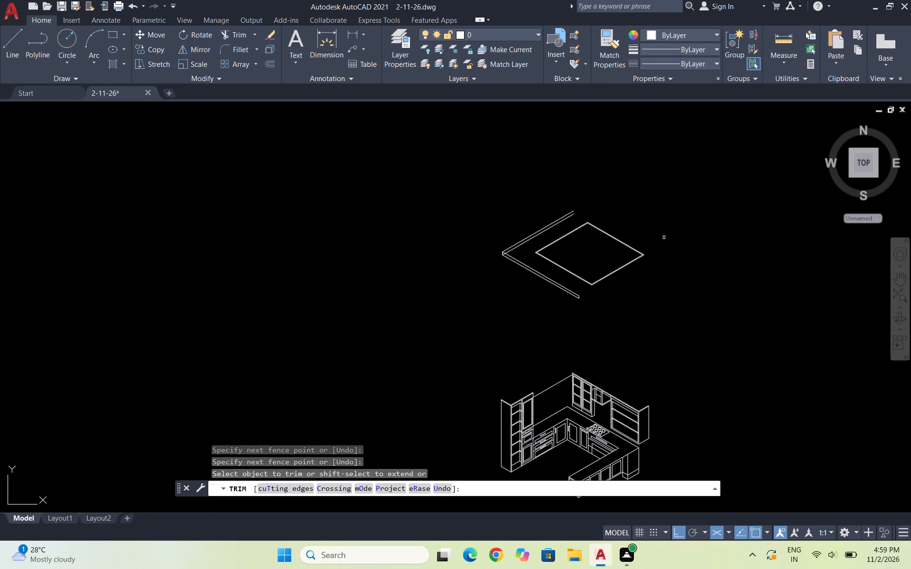
key("Escape")
key("Escape")
key("Escape")
key("Escape")
key("Escape")
key("Escape")
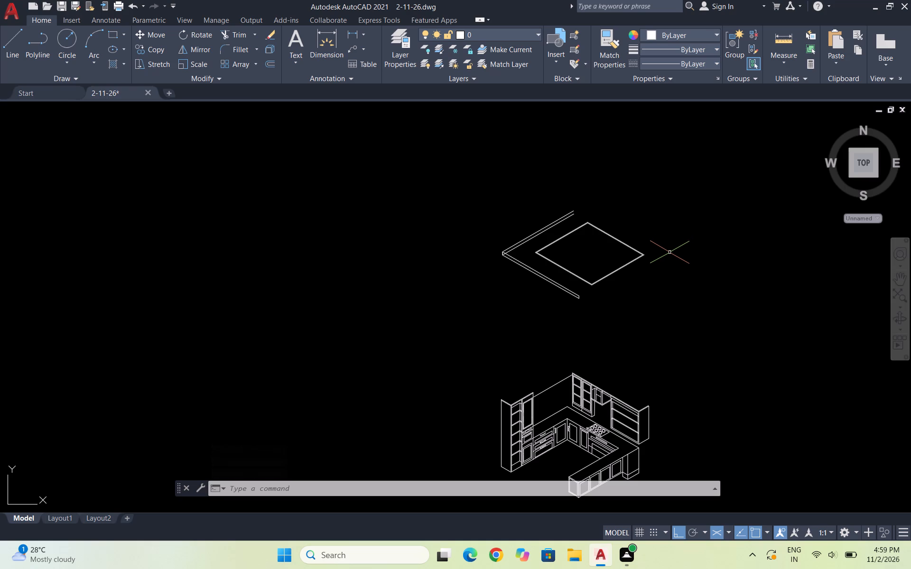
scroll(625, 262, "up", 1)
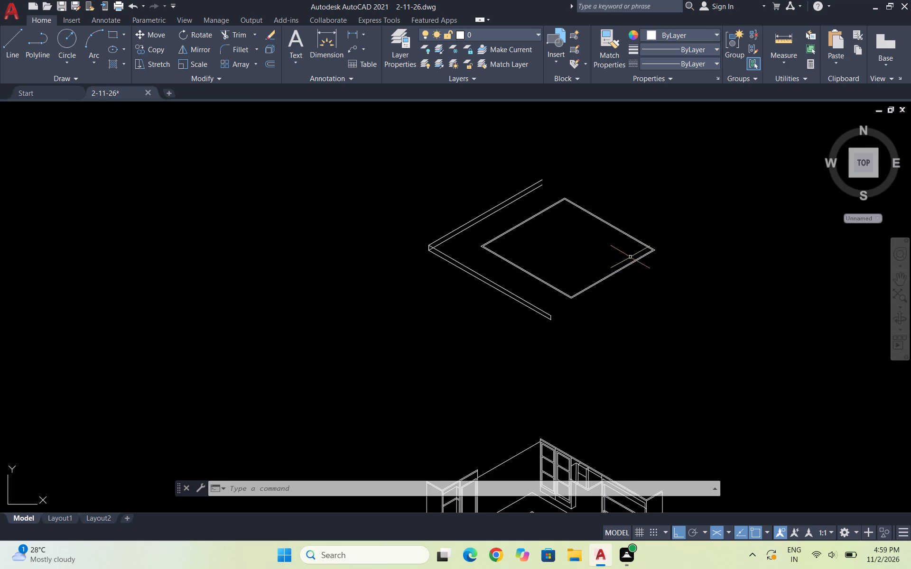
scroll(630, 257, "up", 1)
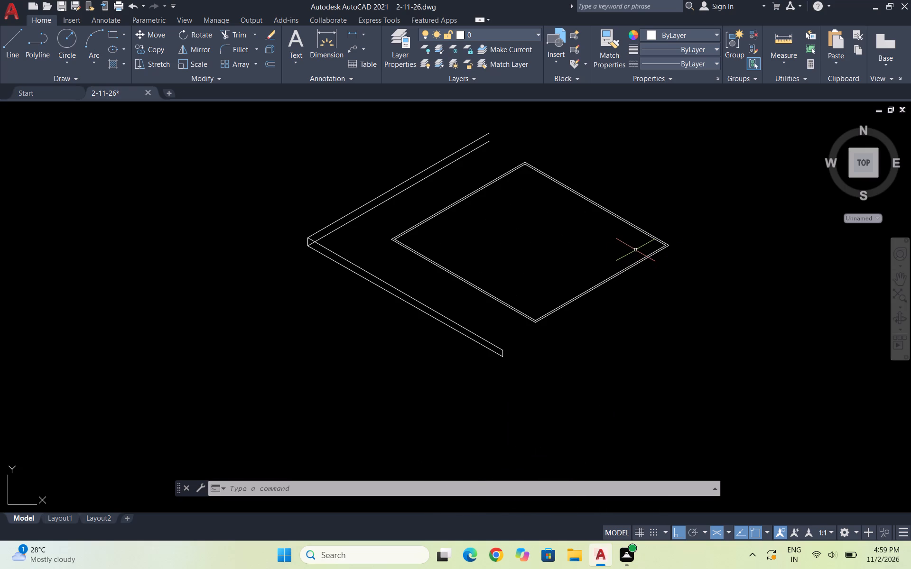
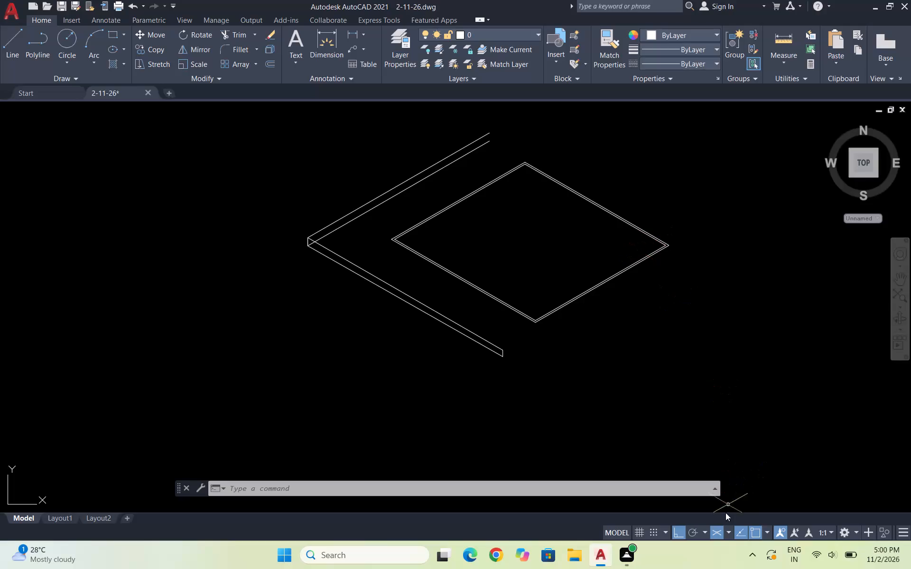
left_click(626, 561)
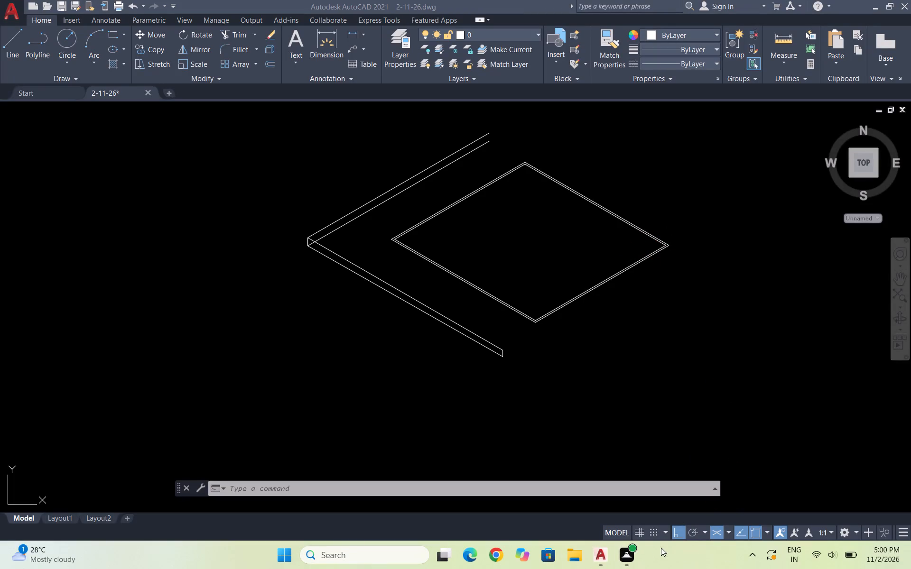
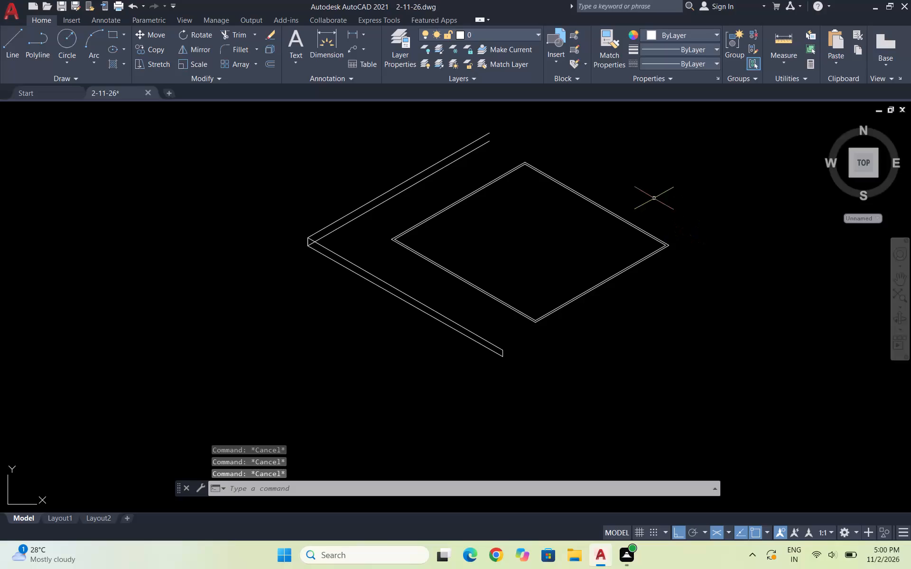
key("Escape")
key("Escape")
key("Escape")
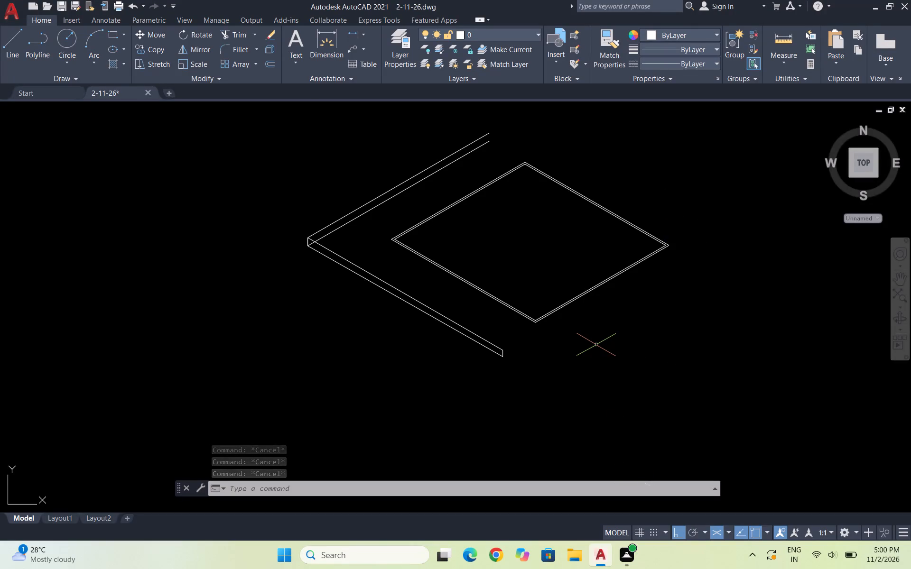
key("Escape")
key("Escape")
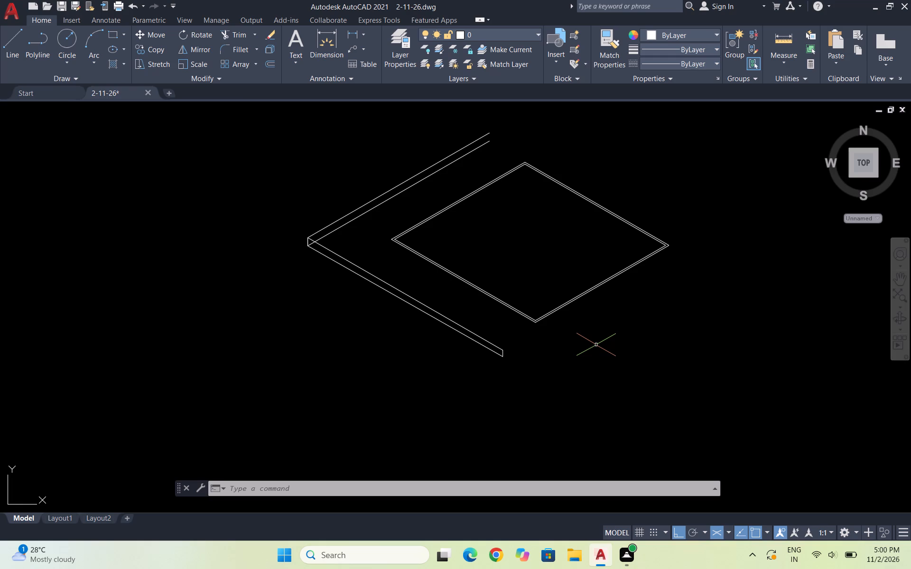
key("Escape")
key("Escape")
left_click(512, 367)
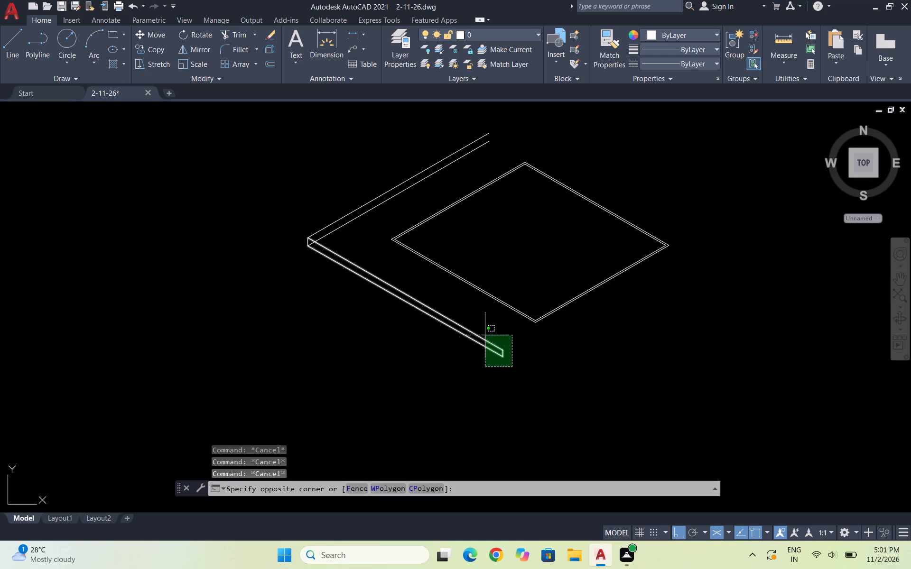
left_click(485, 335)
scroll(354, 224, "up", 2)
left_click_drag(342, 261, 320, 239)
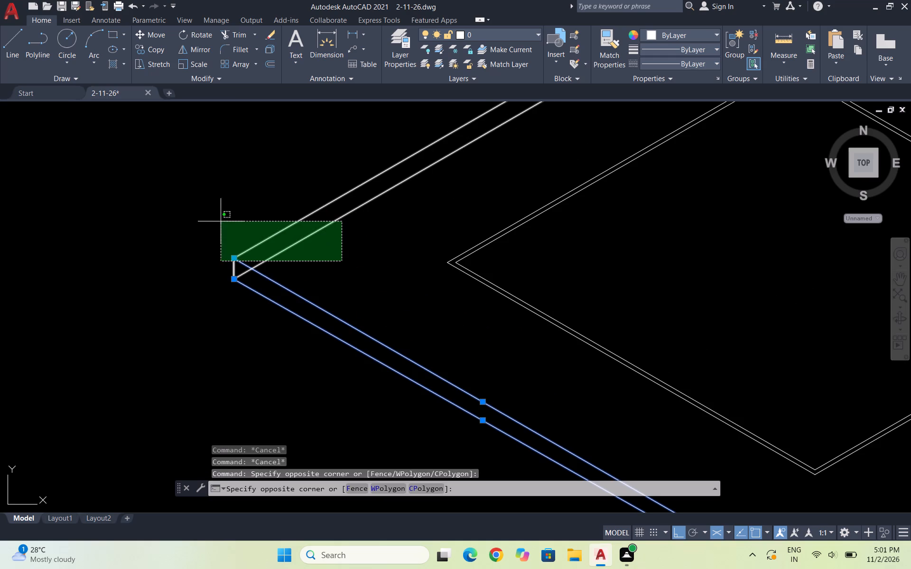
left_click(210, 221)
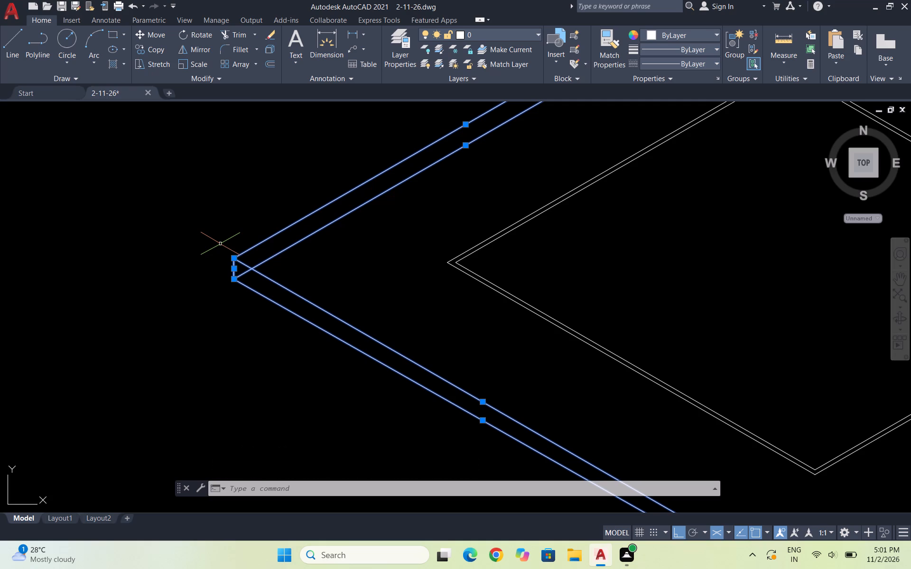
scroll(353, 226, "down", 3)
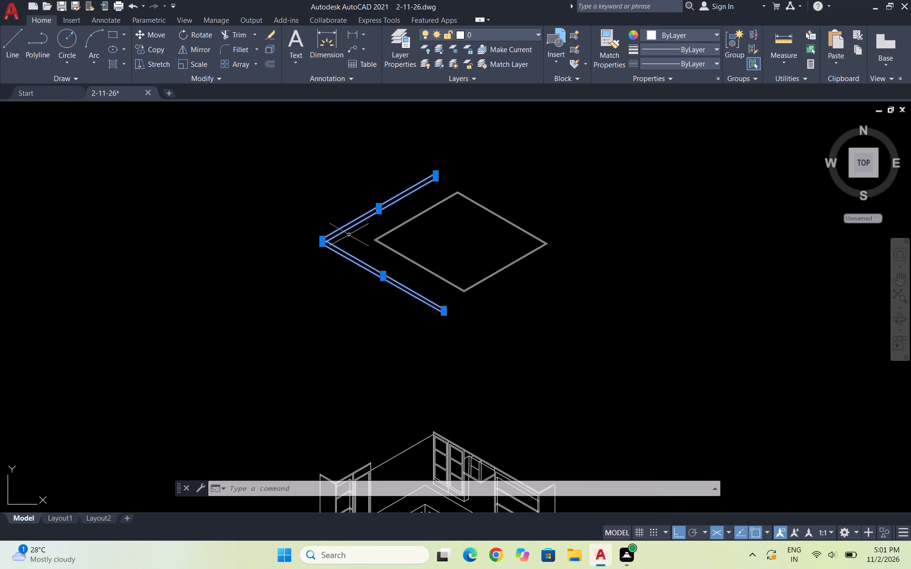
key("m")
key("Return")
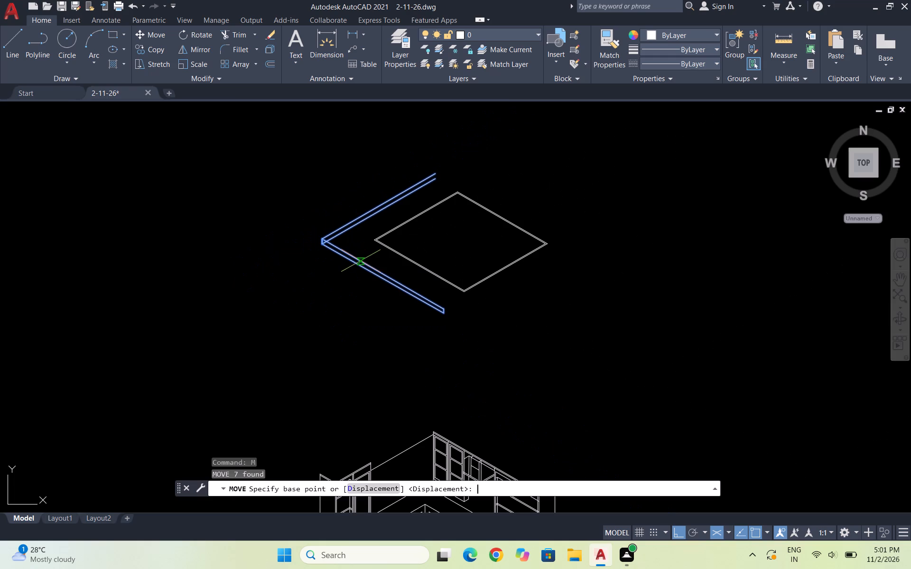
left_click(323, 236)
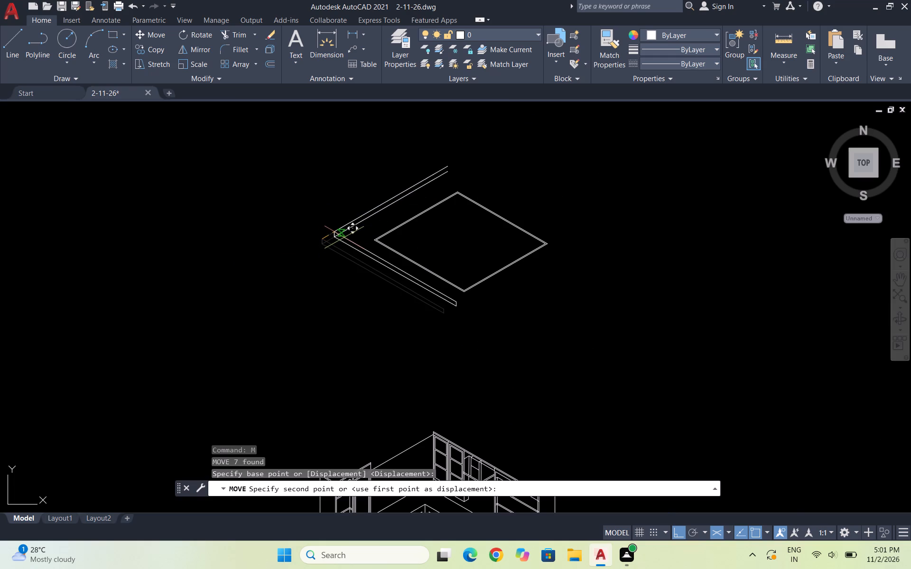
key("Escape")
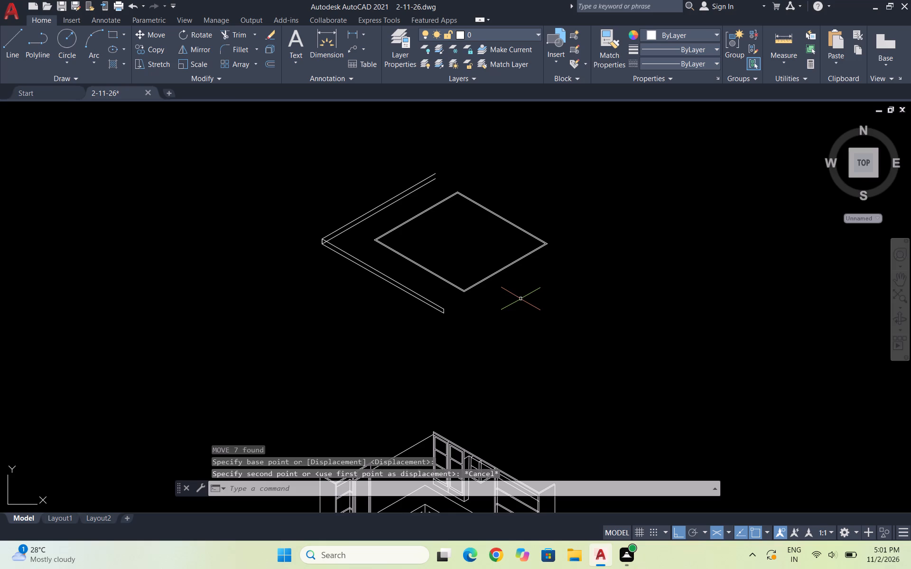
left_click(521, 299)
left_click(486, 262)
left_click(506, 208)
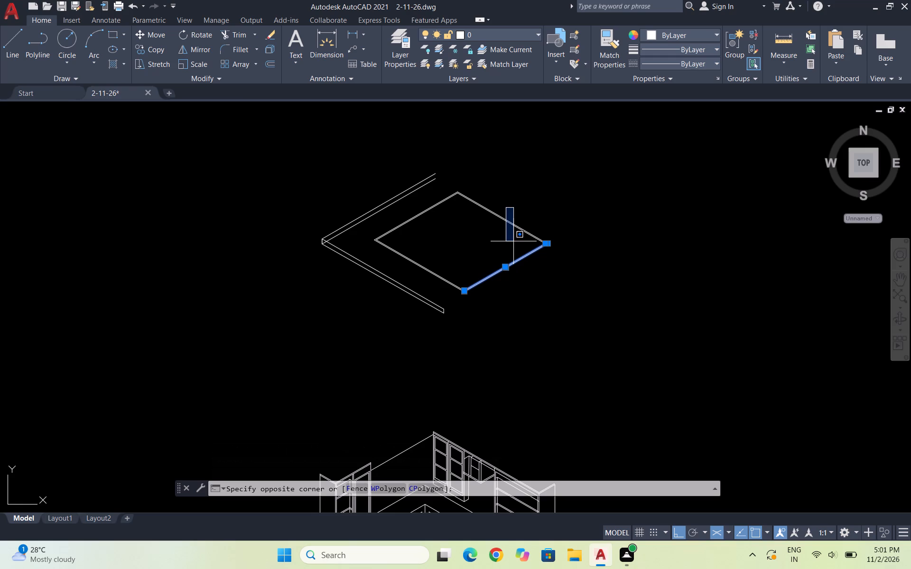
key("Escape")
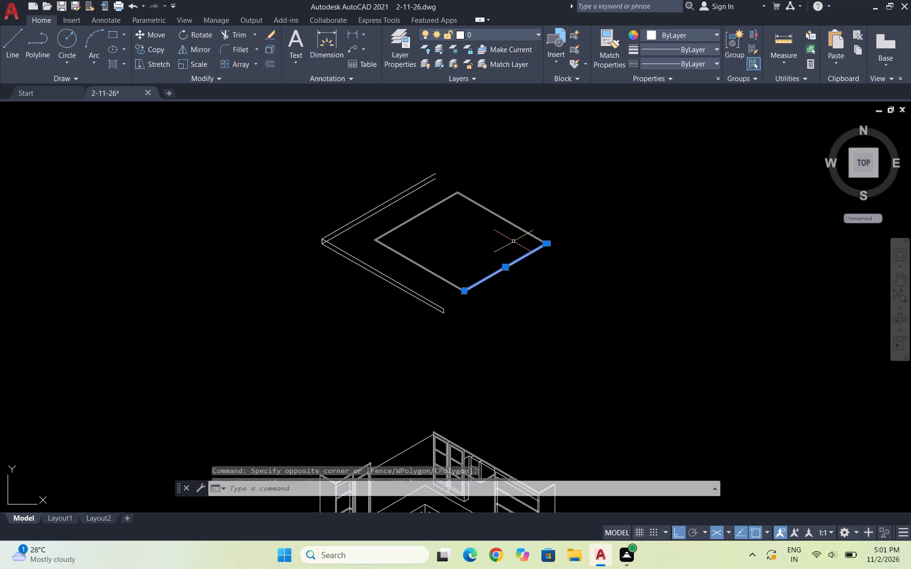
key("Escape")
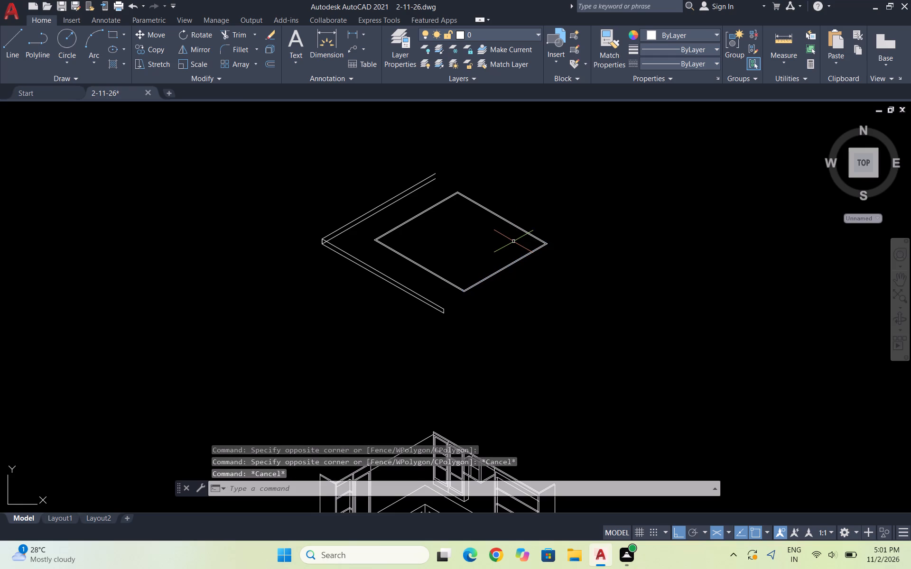
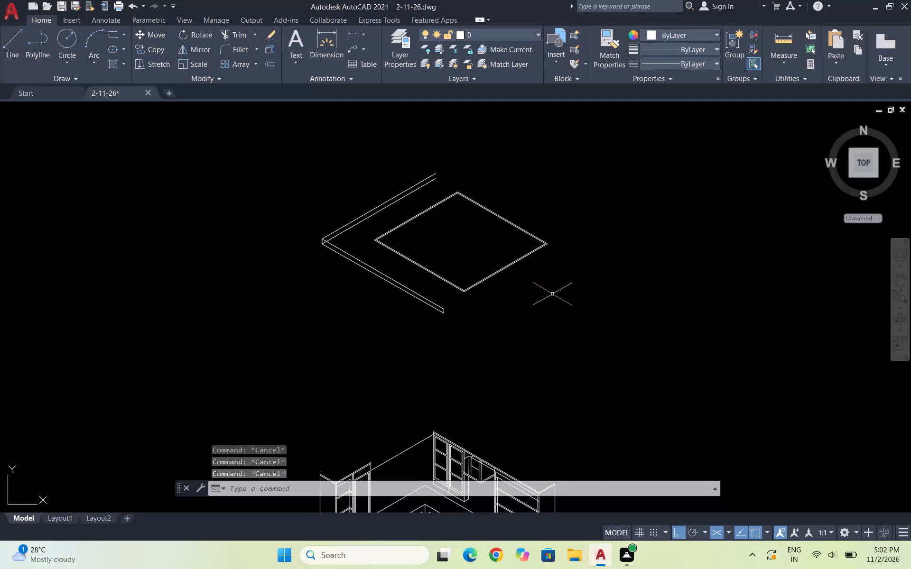
Move the whole V-shaped double-line strip by its corner a short distance closer to the double-line rhombus.
scroll(431, 305, "down", 1)
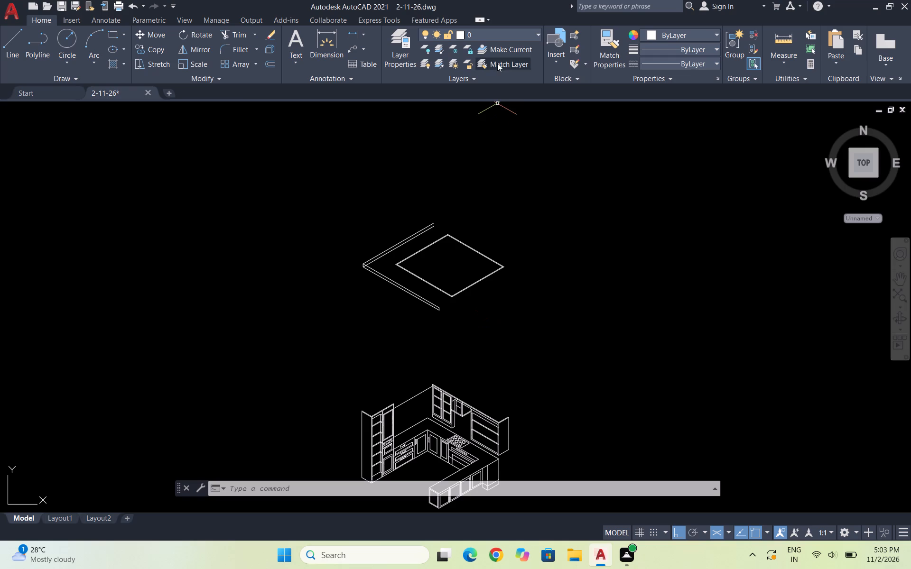
key("Escape")
scroll(430, 303, "up", 1)
left_click(469, 345)
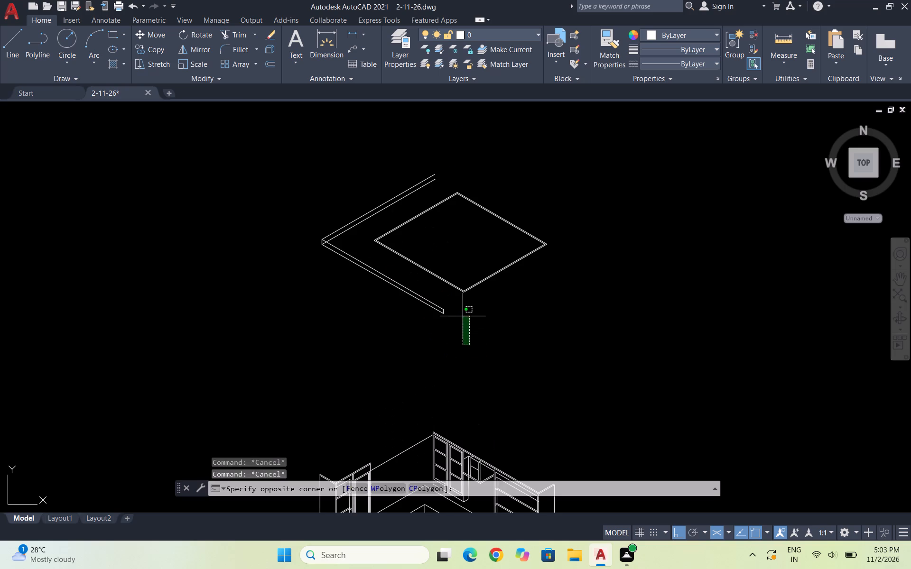
left_click(436, 304)
scroll(312, 218, "up", 4)
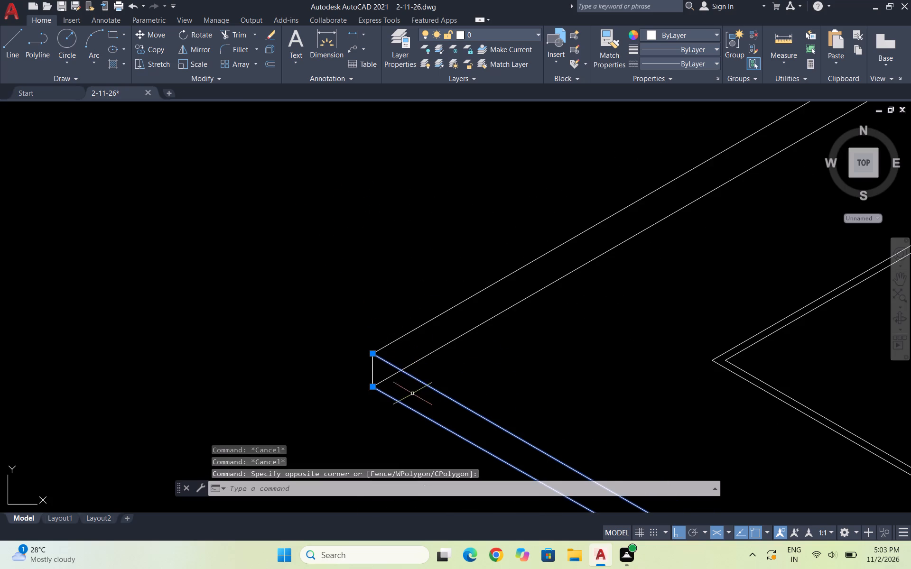
left_click_drag(420, 403, 419, 397)
left_click(341, 341)
scroll(330, 268, "down", 3)
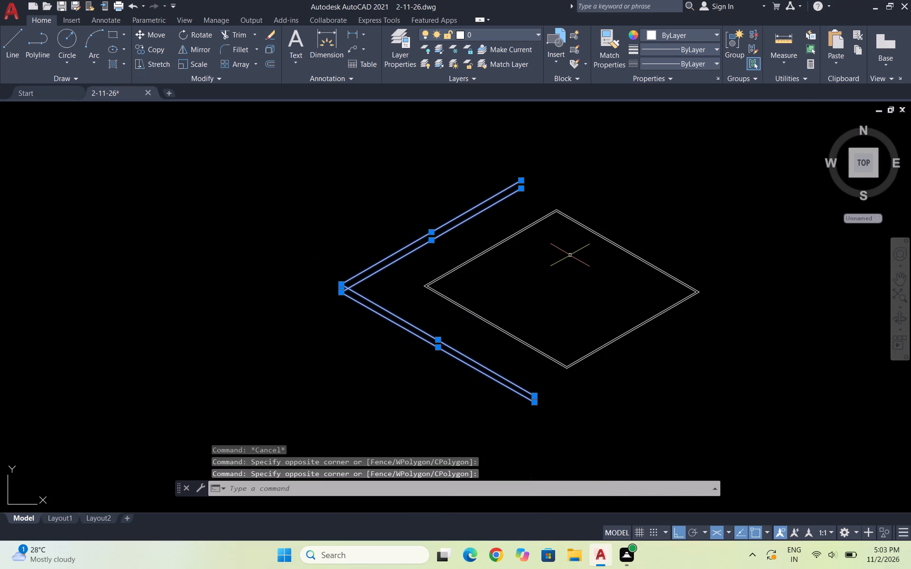
key("m")
key("Return")
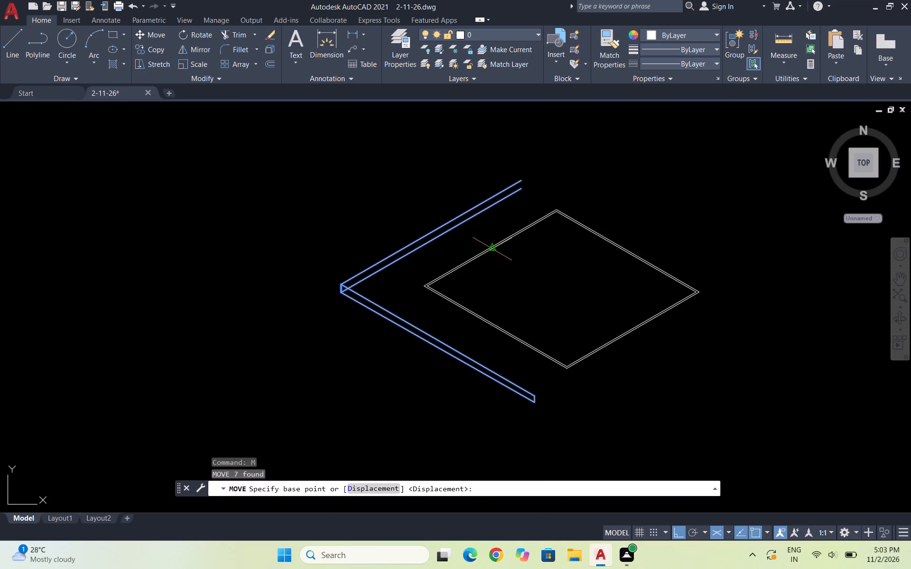
left_click(338, 283)
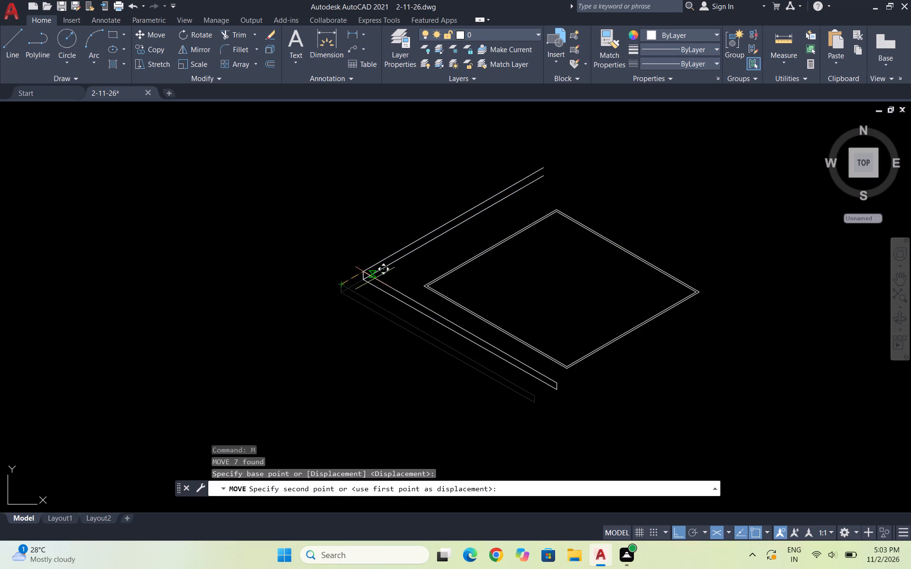
left_click(365, 284)
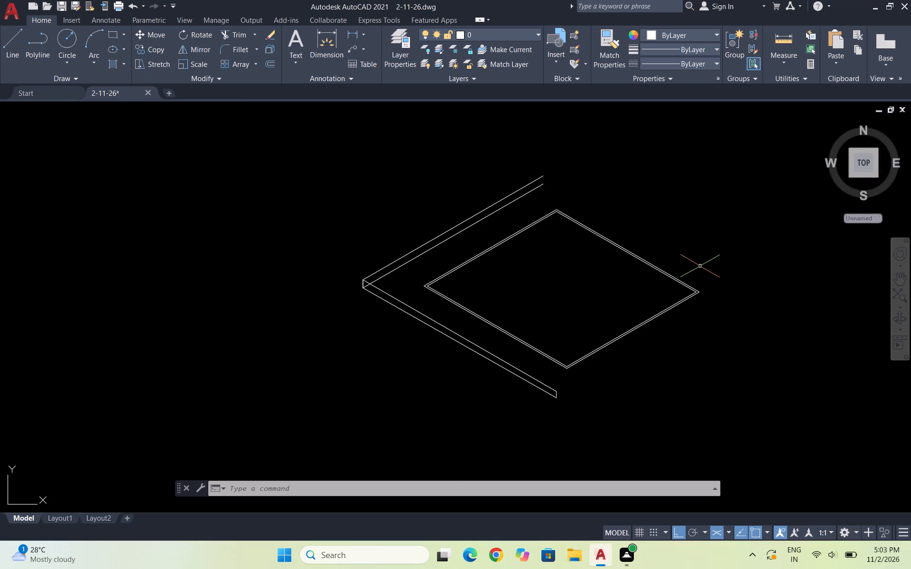
key("Escape")
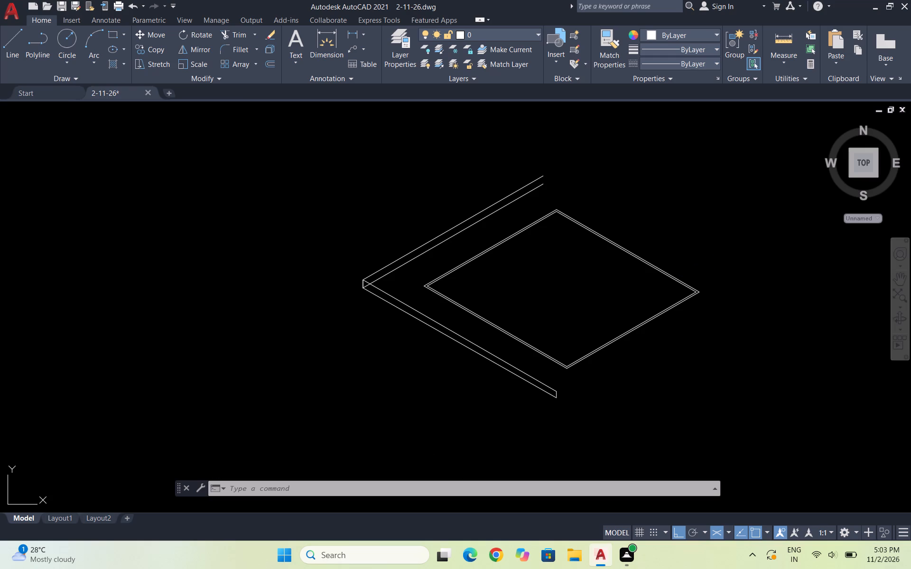
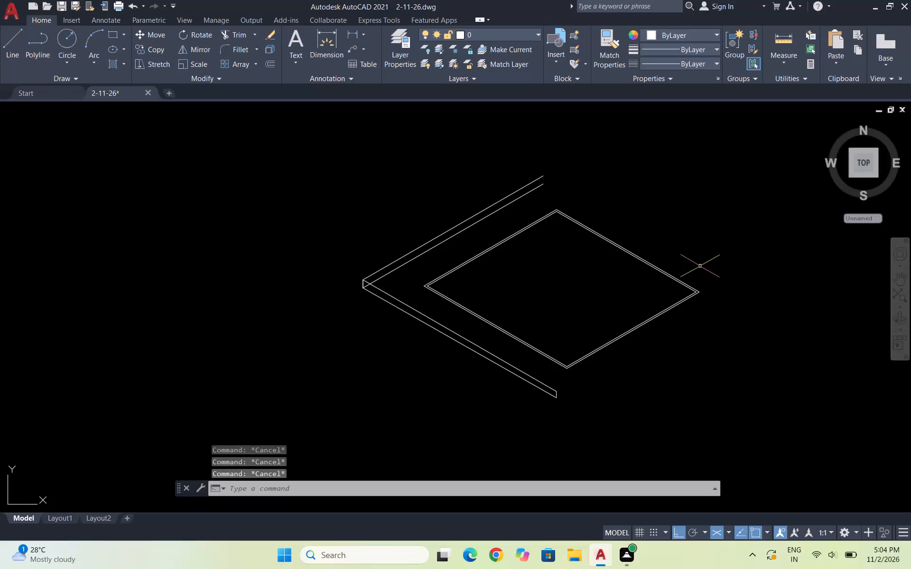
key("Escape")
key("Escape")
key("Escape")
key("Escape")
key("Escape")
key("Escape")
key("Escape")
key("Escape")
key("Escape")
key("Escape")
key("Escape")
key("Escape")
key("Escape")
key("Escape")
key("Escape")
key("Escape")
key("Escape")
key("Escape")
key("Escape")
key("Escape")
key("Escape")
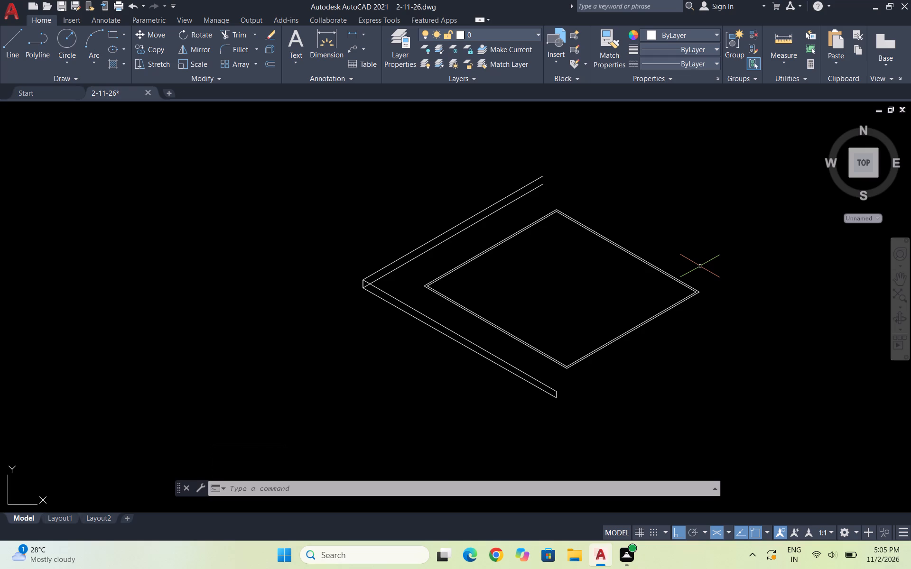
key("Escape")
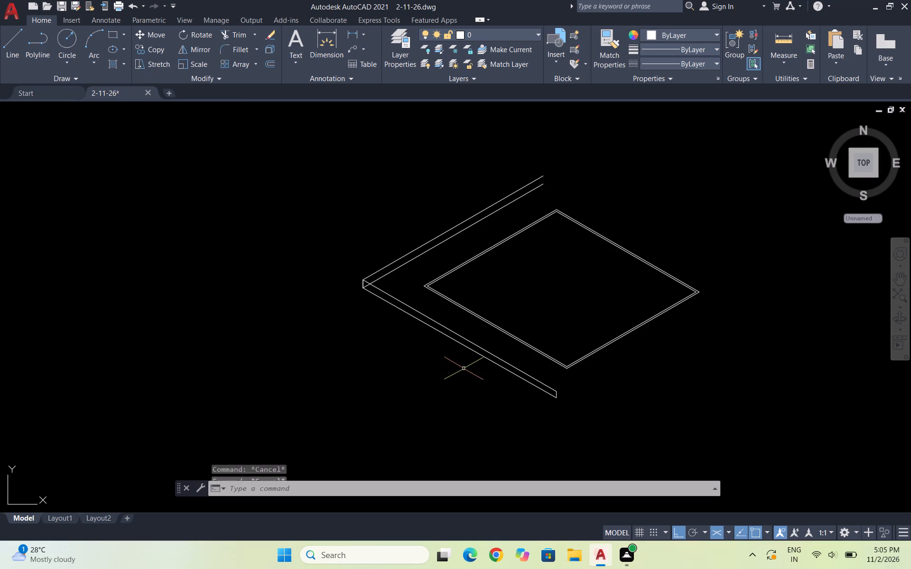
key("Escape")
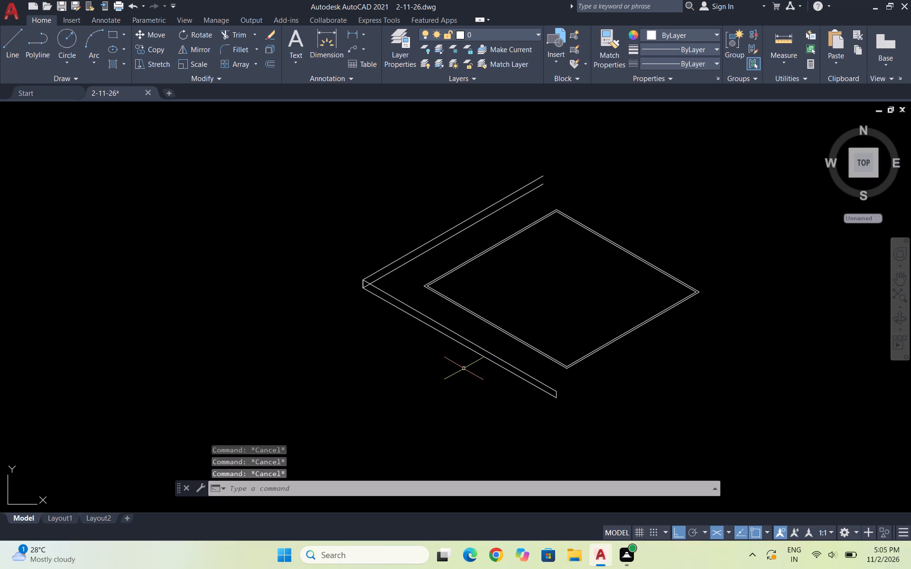
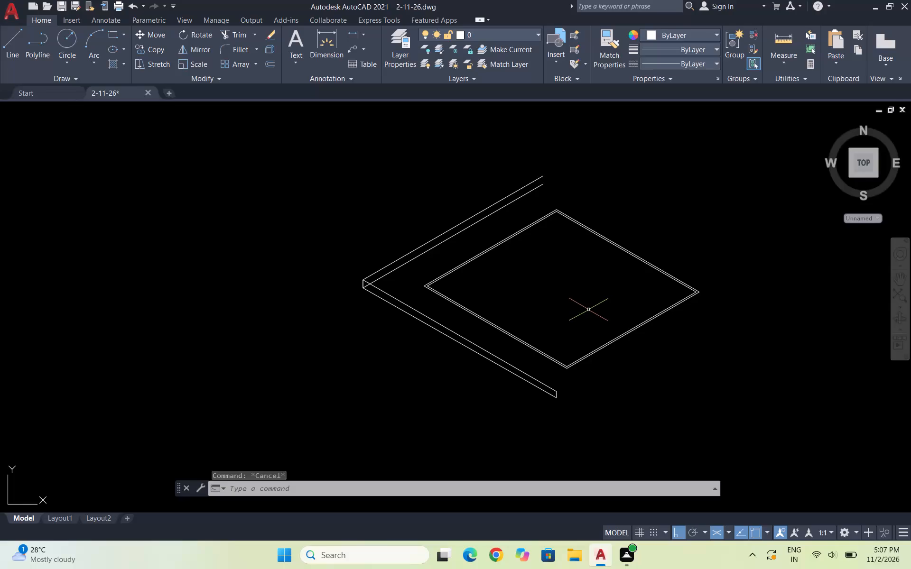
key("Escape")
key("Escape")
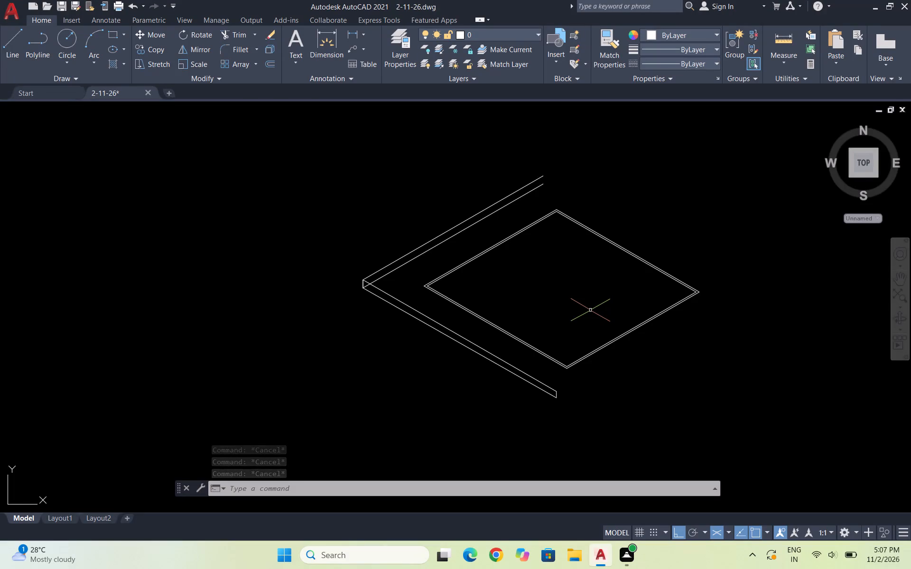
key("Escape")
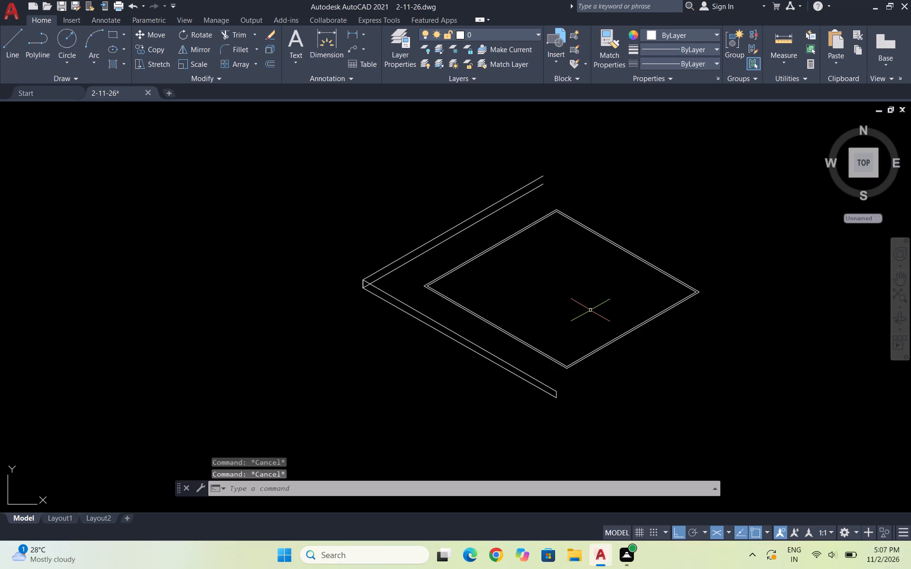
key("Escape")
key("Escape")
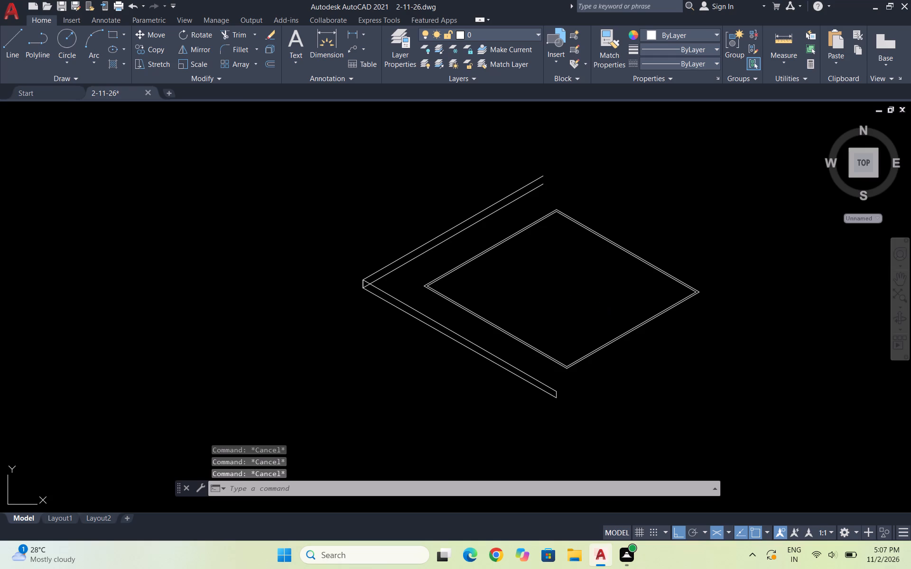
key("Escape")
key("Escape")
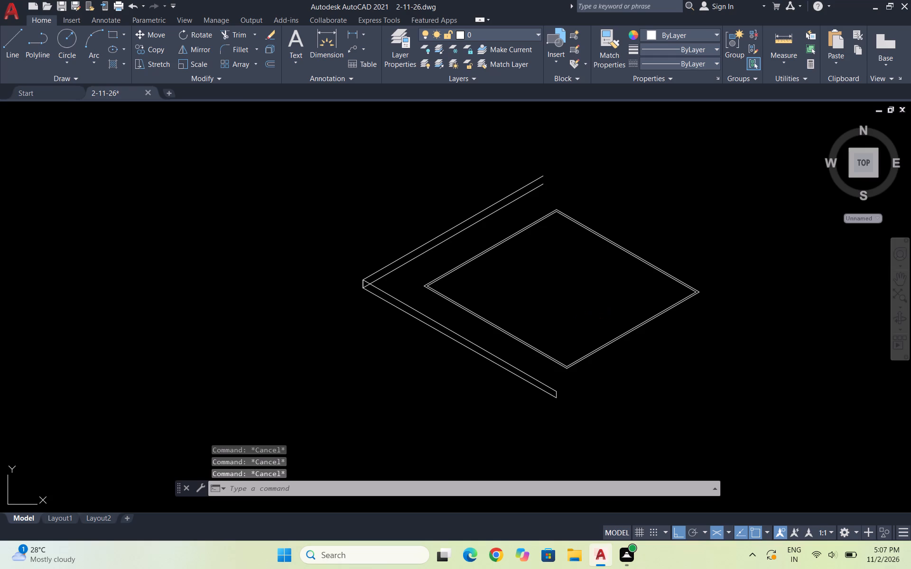
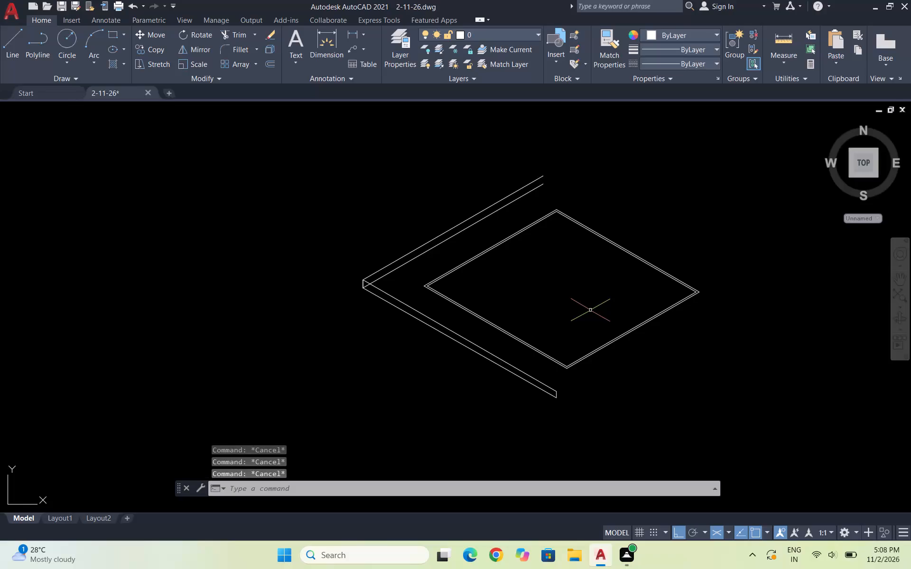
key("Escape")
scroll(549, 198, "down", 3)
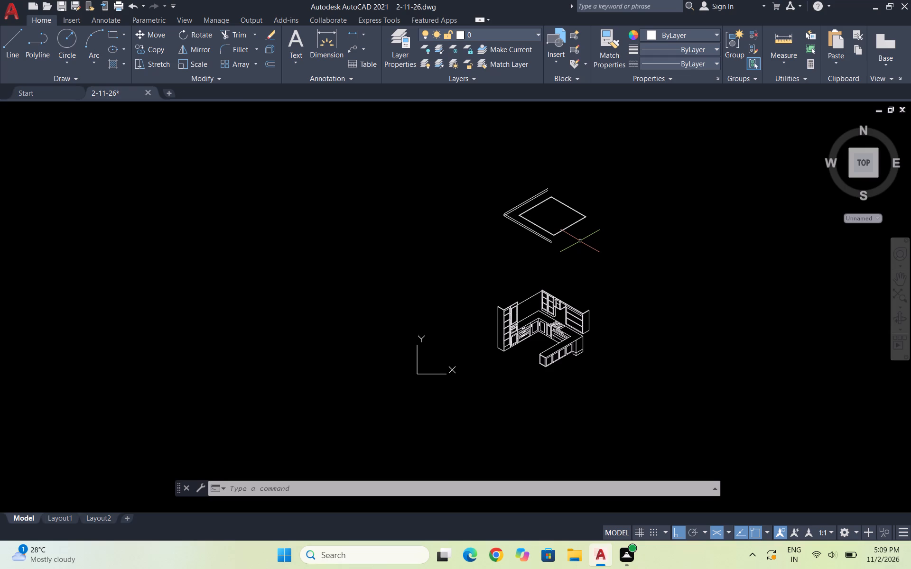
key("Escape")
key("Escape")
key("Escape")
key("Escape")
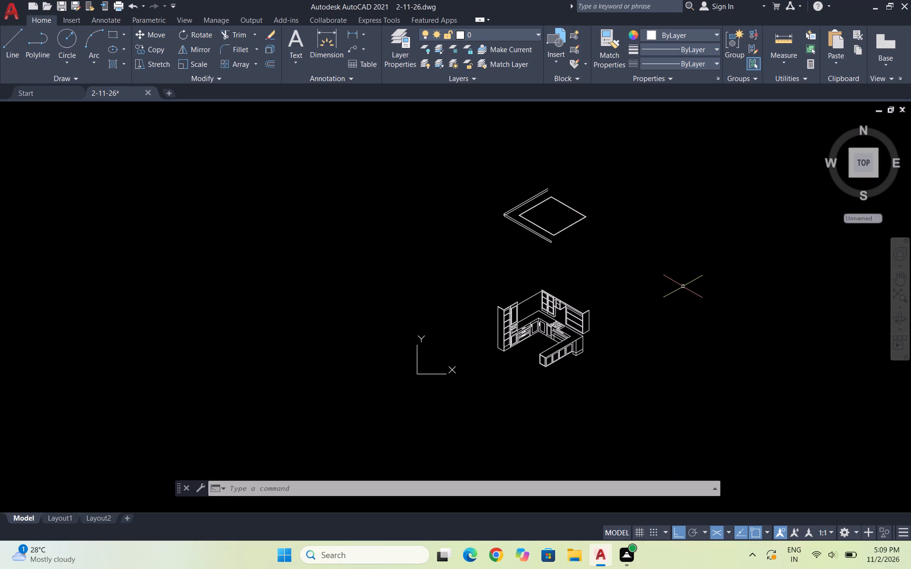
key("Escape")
Copy the top front edge of the open-shelf wall cabinet to the back end of its short top side edge.
scroll(562, 290, "up", 2)
scroll(591, 338, "up", 1)
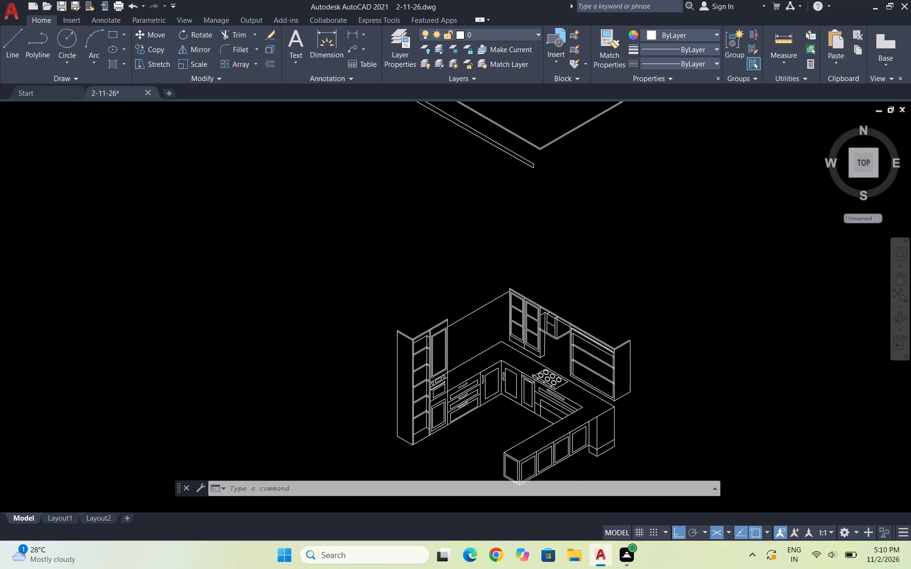
scroll(591, 338, "up", 2)
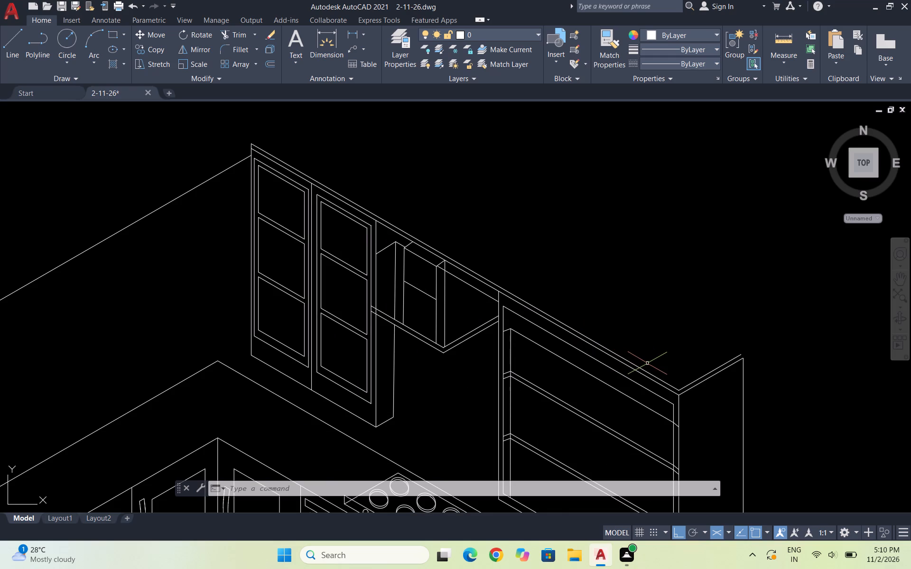
key("Escape")
scroll(697, 349, "up", 3)
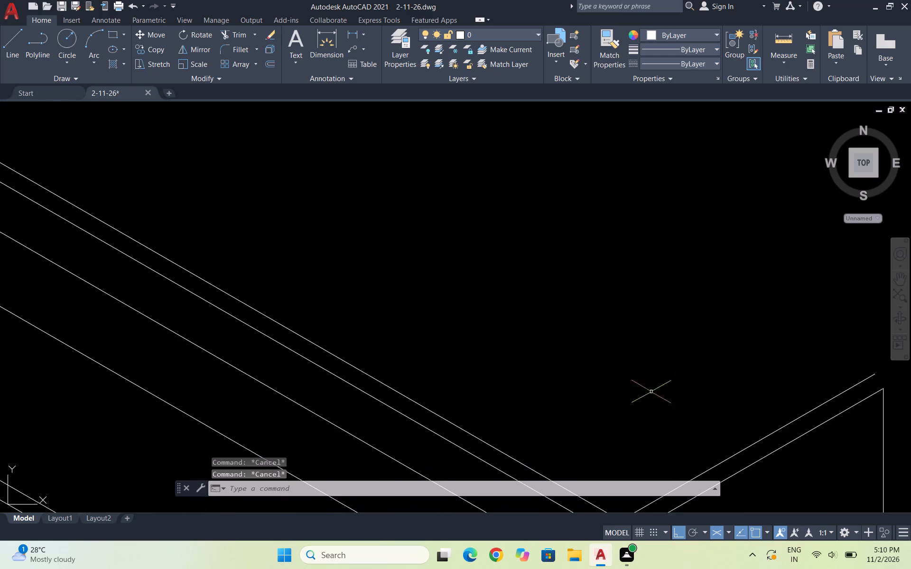
scroll(587, 332, "down", 2)
left_click(571, 382)
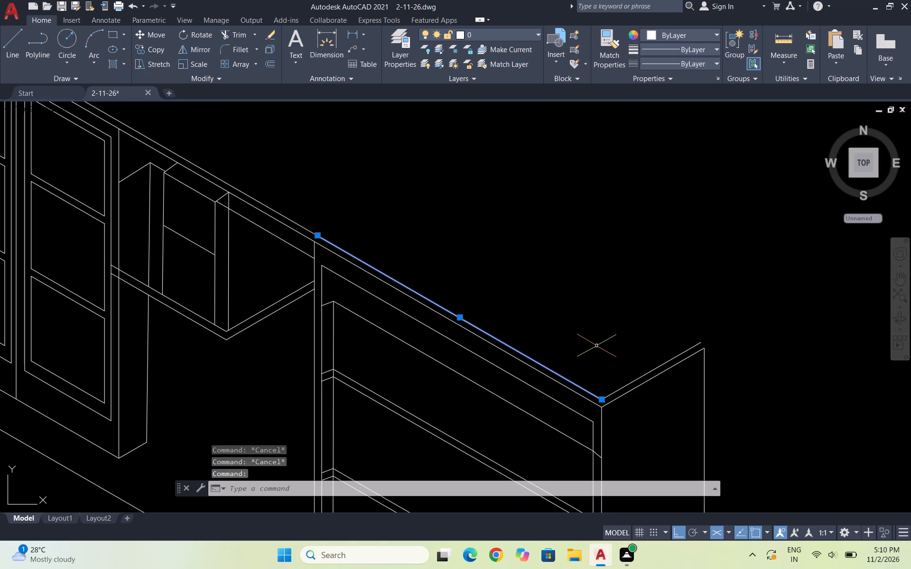
type("co")
key("Return")
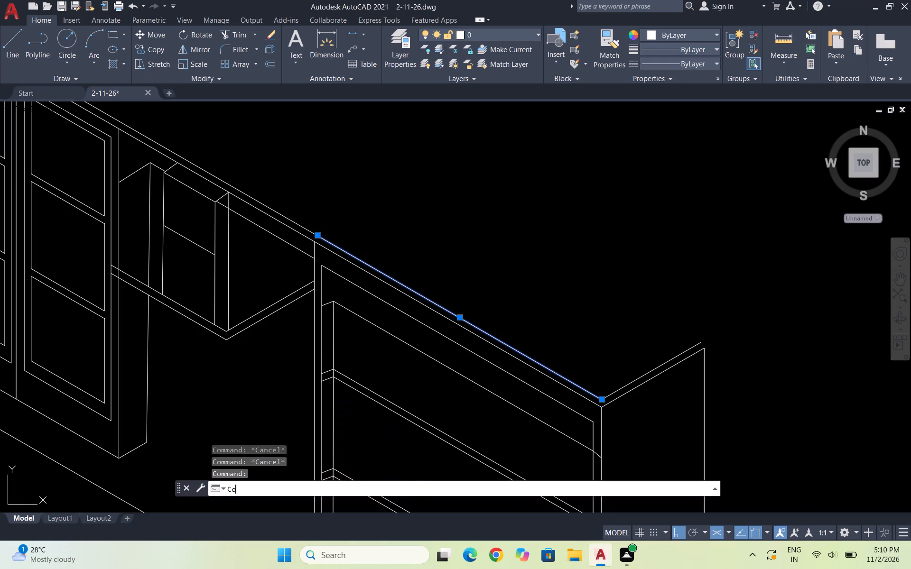
left_click(606, 400)
left_click(704, 345)
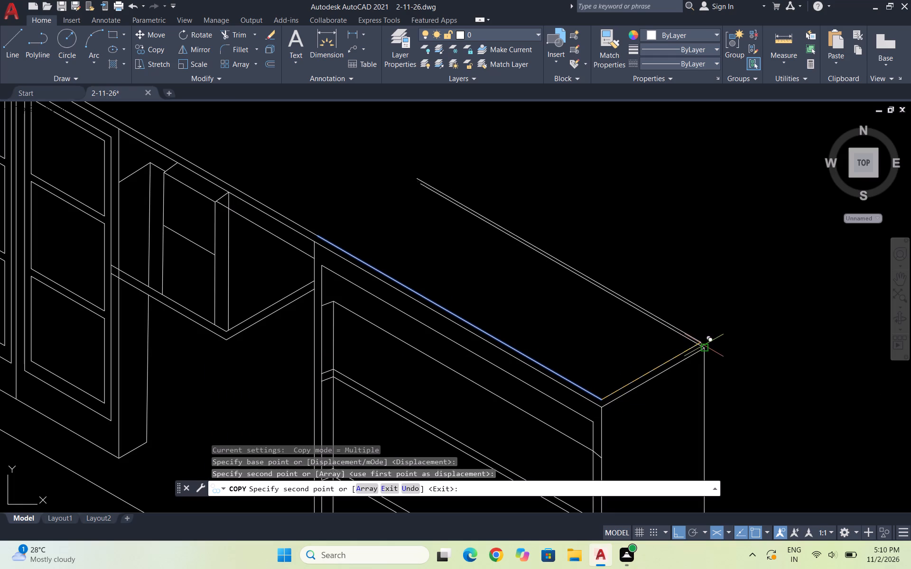
key("Escape")
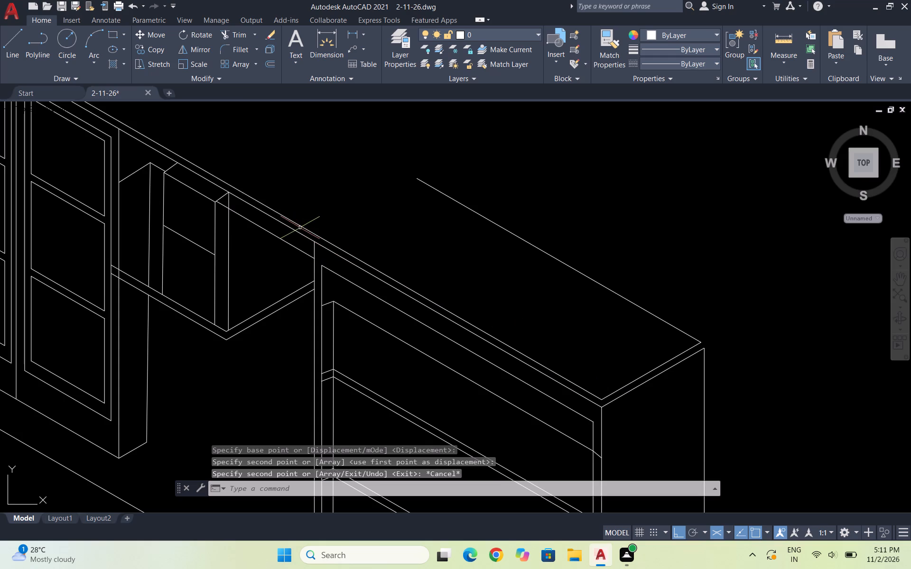
Copy the two top edge lines above the glass-door and small wall cabinets back to the start of the copied rear edge.
left_click(300, 228)
scroll(363, 245, "down", 3)
scroll(339, 216, "up", 3)
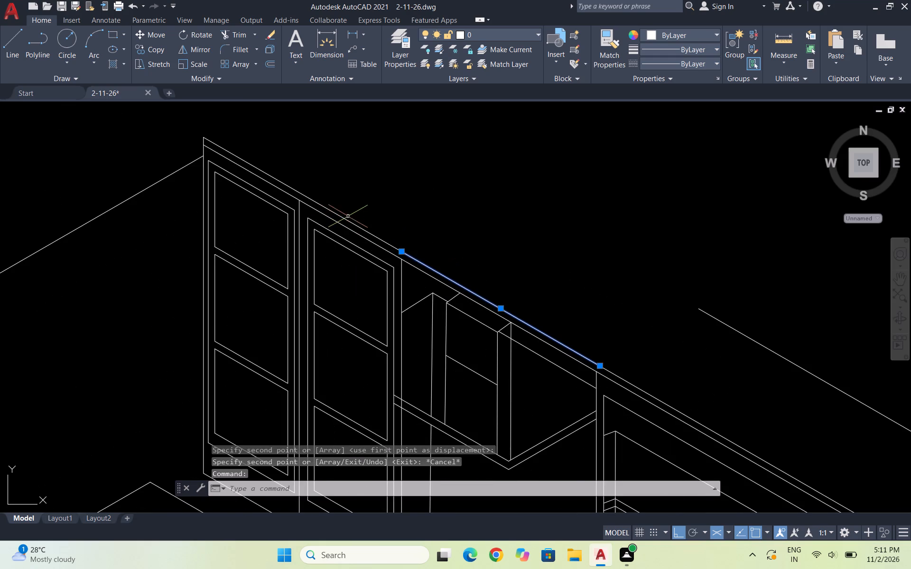
left_click(350, 220)
type("co")
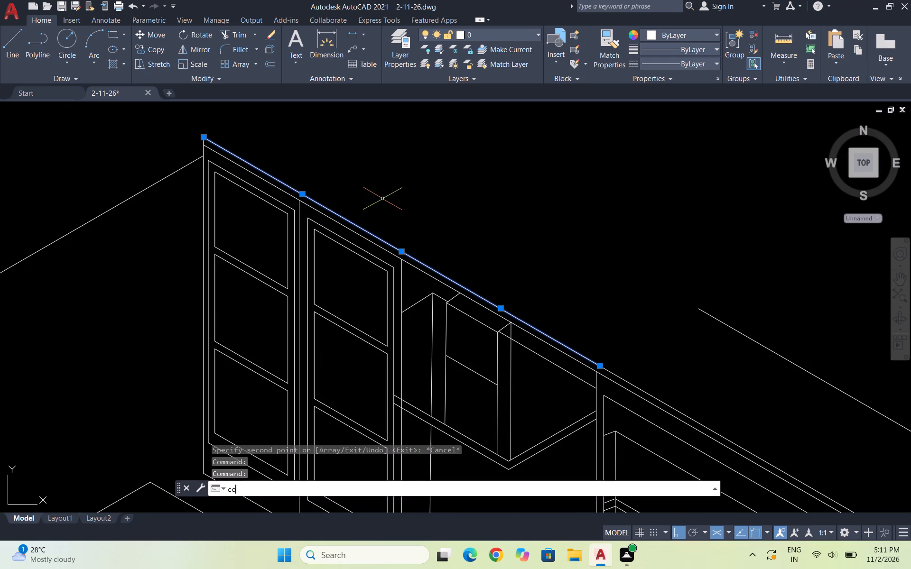
key("Return")
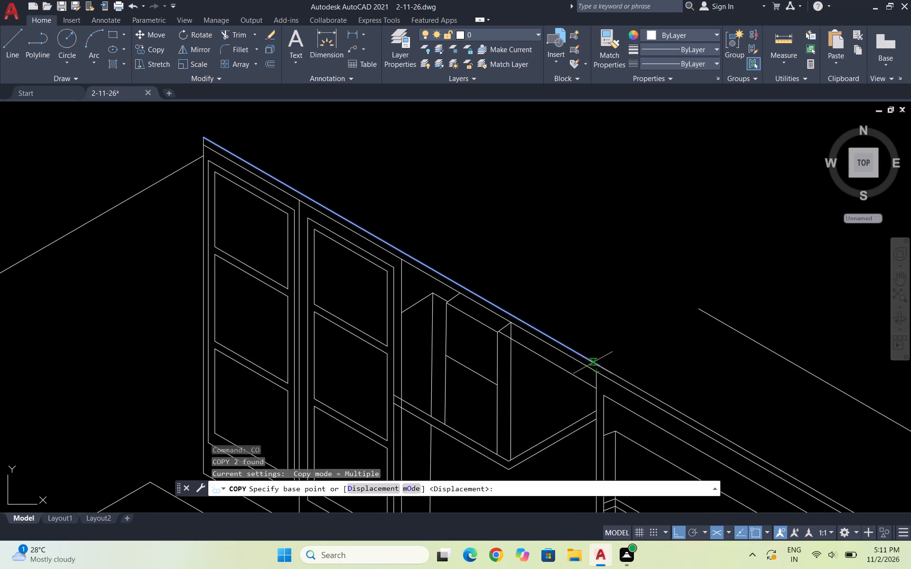
left_click(593, 362)
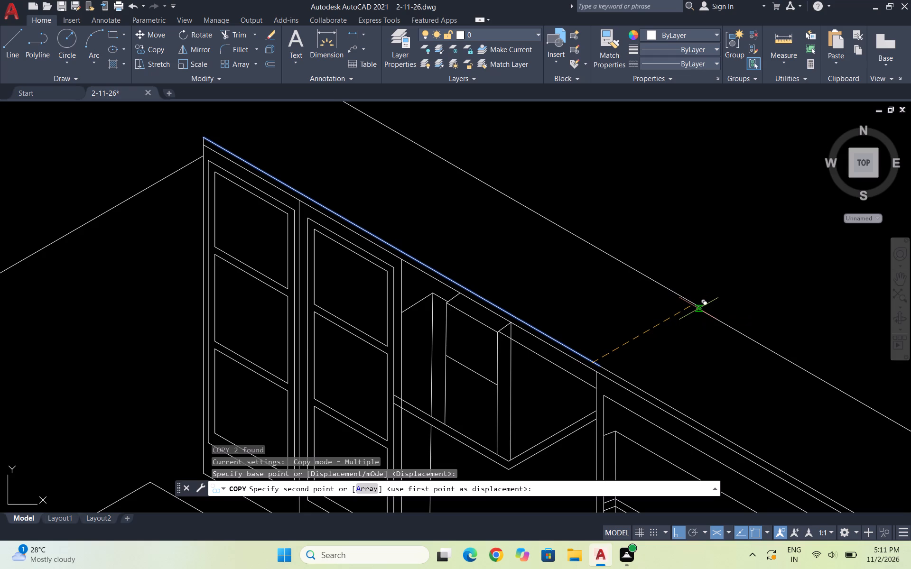
left_click(699, 311)
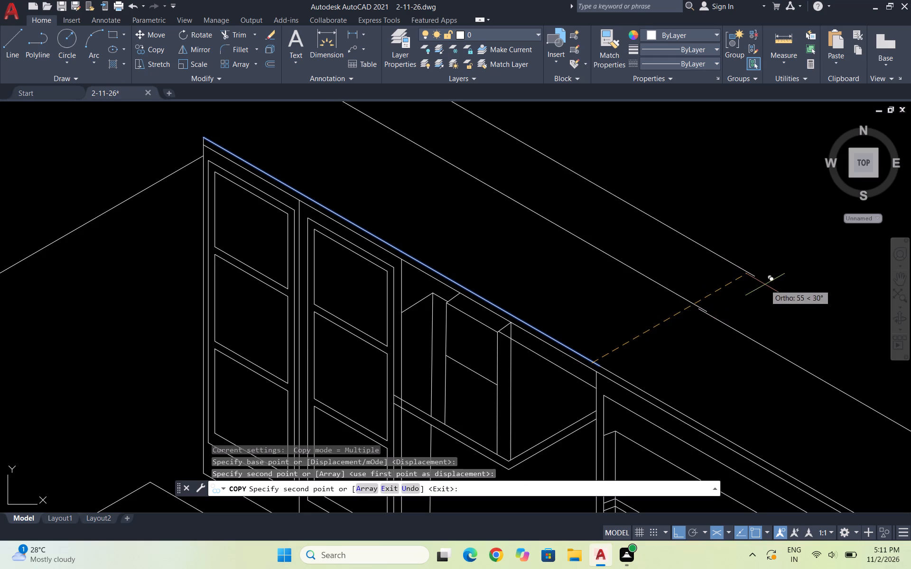
key("Escape")
Move the two copied top edge lines so their lower end joins the upper end of the open-shelf cabinet's rear edge.
scroll(687, 313, "up", 4)
scroll(701, 289, "down", 2)
scroll(736, 285, "up", 4)
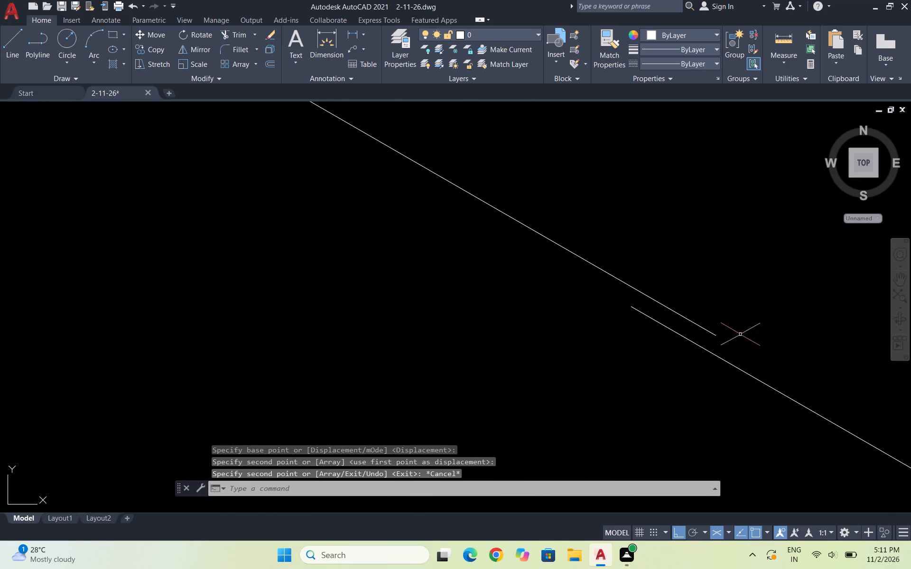
left_click_drag(740, 334, 734, 334)
left_click(705, 323)
scroll(769, 296, "down", 5)
left_click_drag(579, 203, 551, 194)
left_click_drag(453, 151, 455, 157)
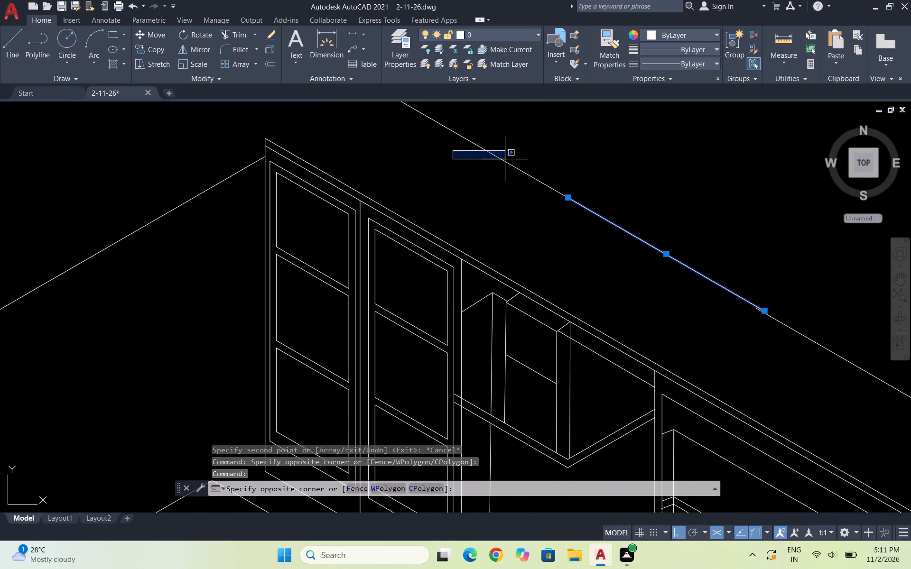
scroll(505, 160, "down", 1)
left_click(530, 183)
left_click_drag(561, 175, 516, 150)
left_click(451, 131)
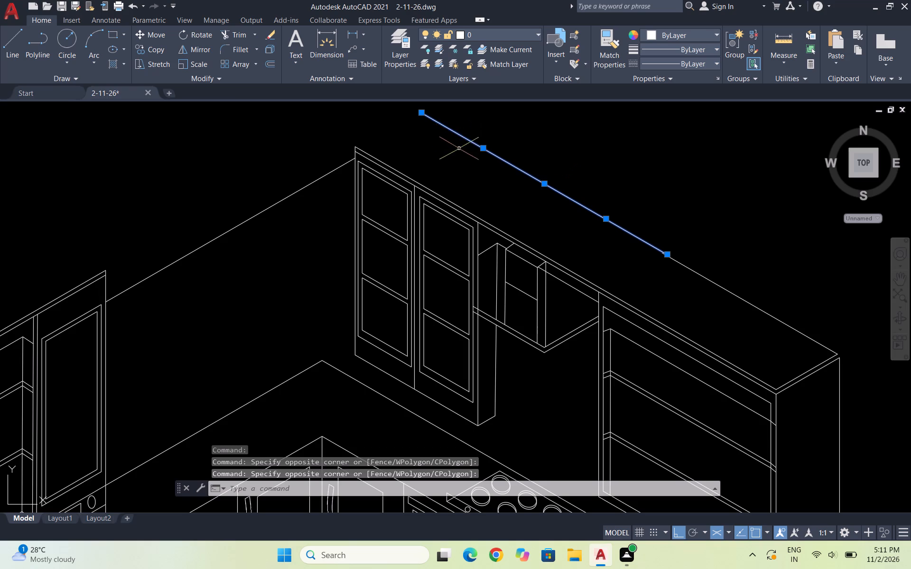
scroll(678, 250, "up", 4)
key("m")
key("Return")
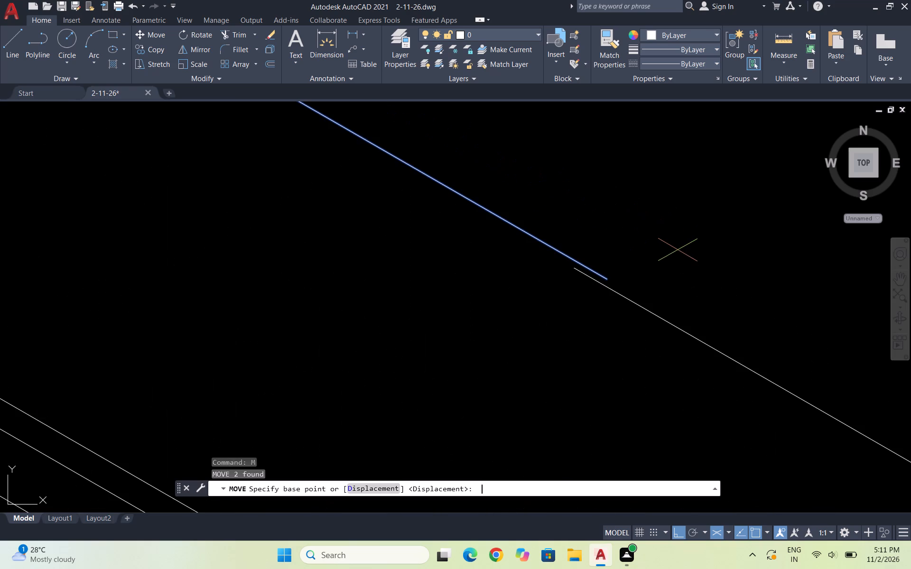
scroll(610, 250, "up", 4)
scroll(672, 220, "down", 3)
scroll(639, 269, "up", 2)
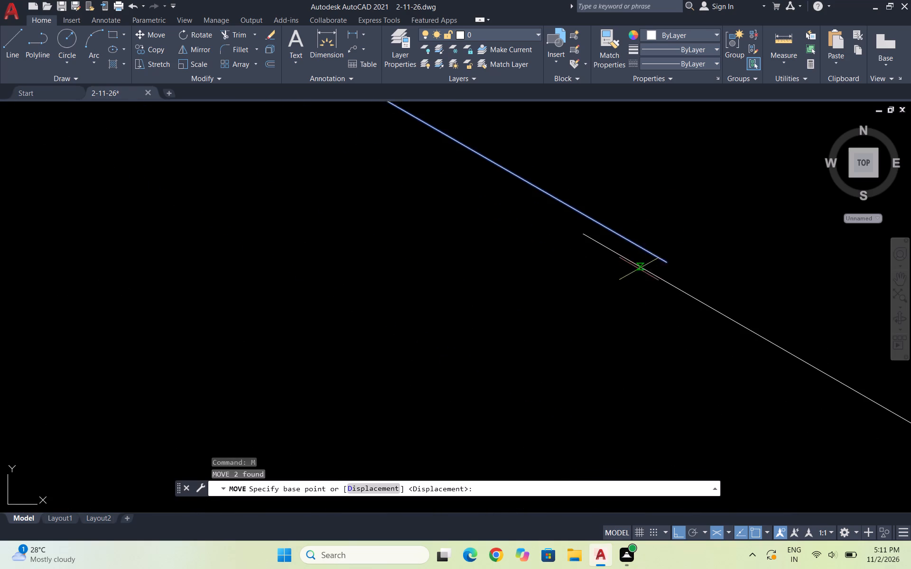
scroll(639, 269, "up", 1)
left_click(704, 253)
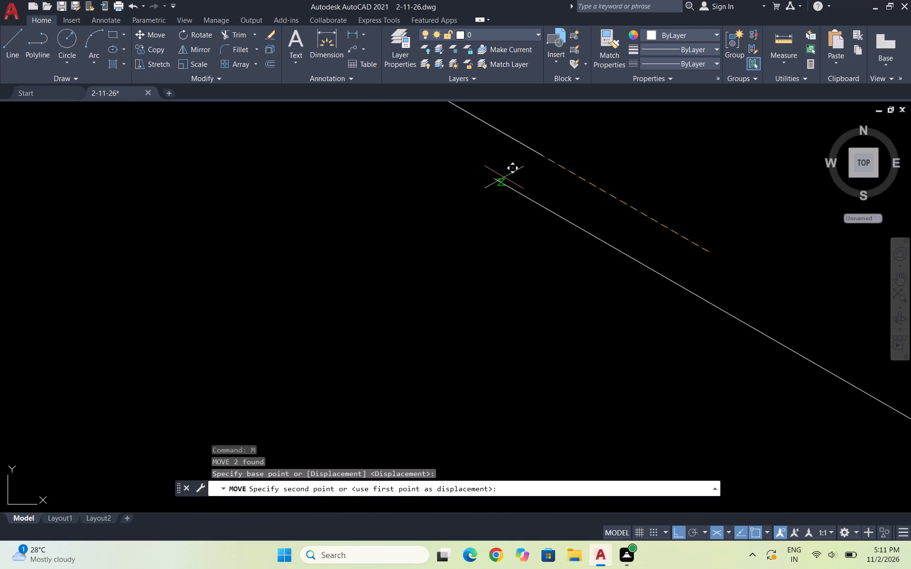
left_click(499, 178)
scroll(607, 167, "down", 8)
scroll(491, 230, "down", 1)
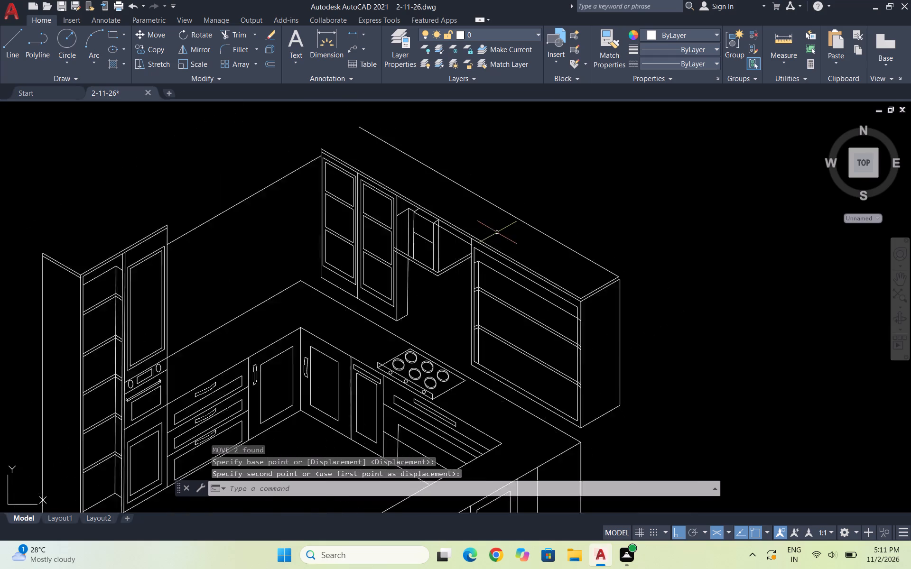
scroll(498, 232, "down", 2)
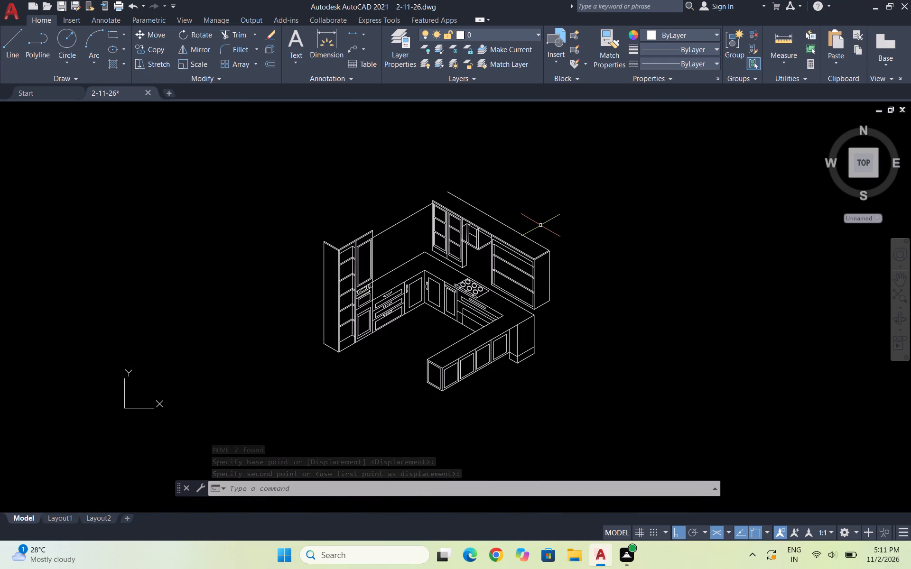
key("Escape")
key("Escape")
key("Escape")
key("Escape")
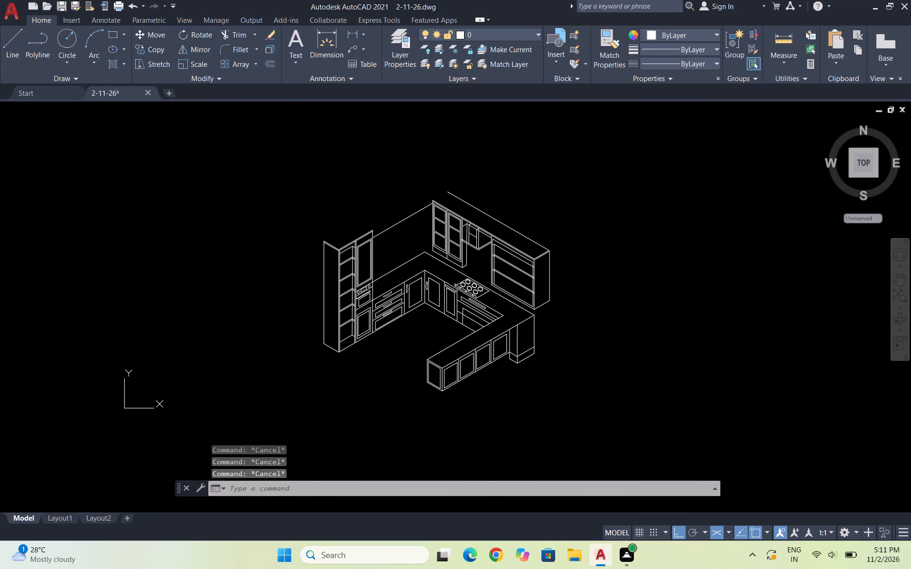
Draw a 30° line from the tall cabinet's rear top corner to the point aligned with the wall cabinets' rear top edge.
key("l")
key("Return")
scroll(328, 216, "up", 3)
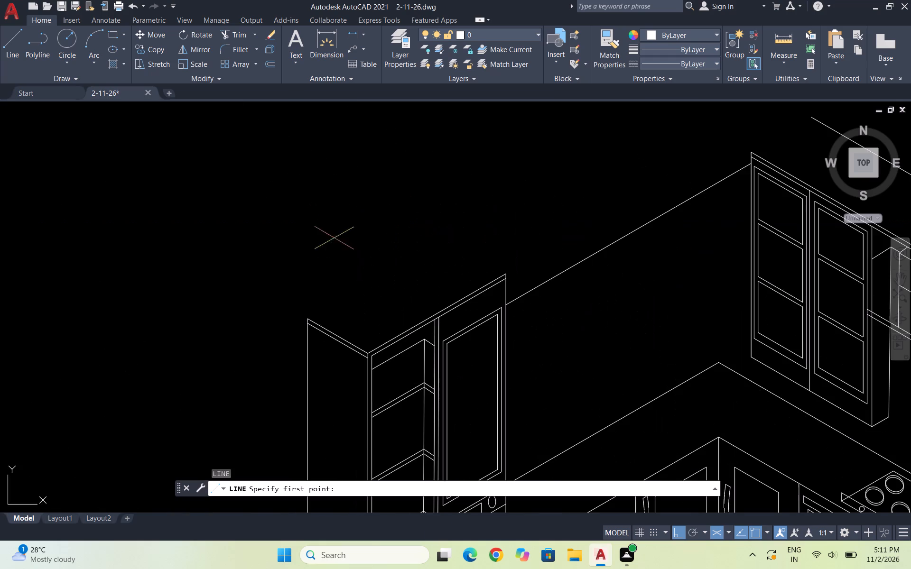
left_click(309, 321)
scroll(296, 316, "down", 4)
scroll(350, 296, "up", 3)
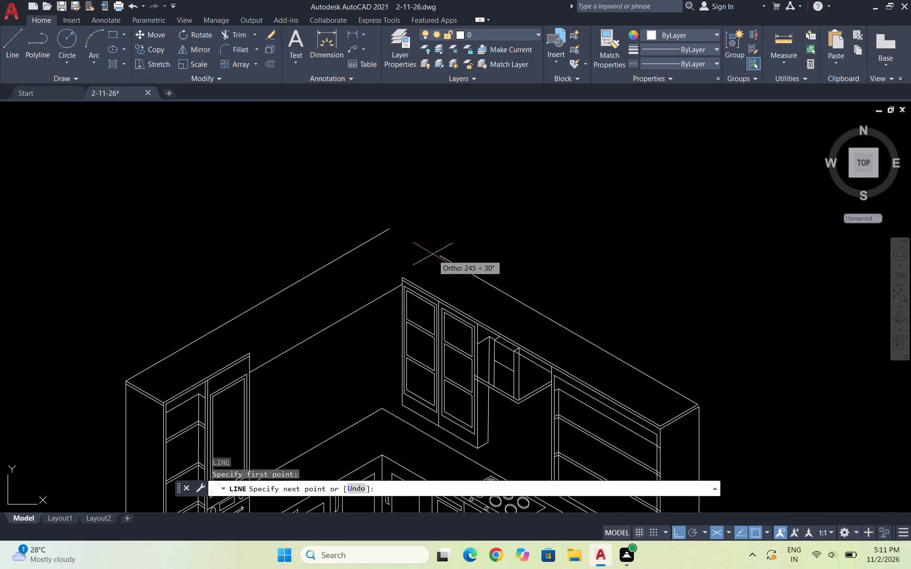
left_click(391, 226)
key("Escape")
Extend the wall cabinets' rear top edge to the end of the new 30° line, closing the back corner.
type("ex")
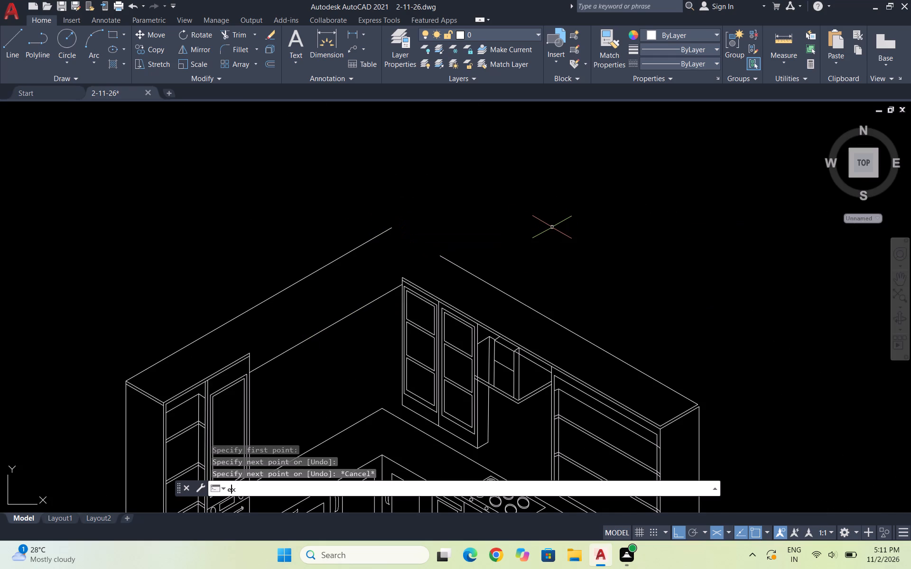
key("Return")
left_click(463, 272)
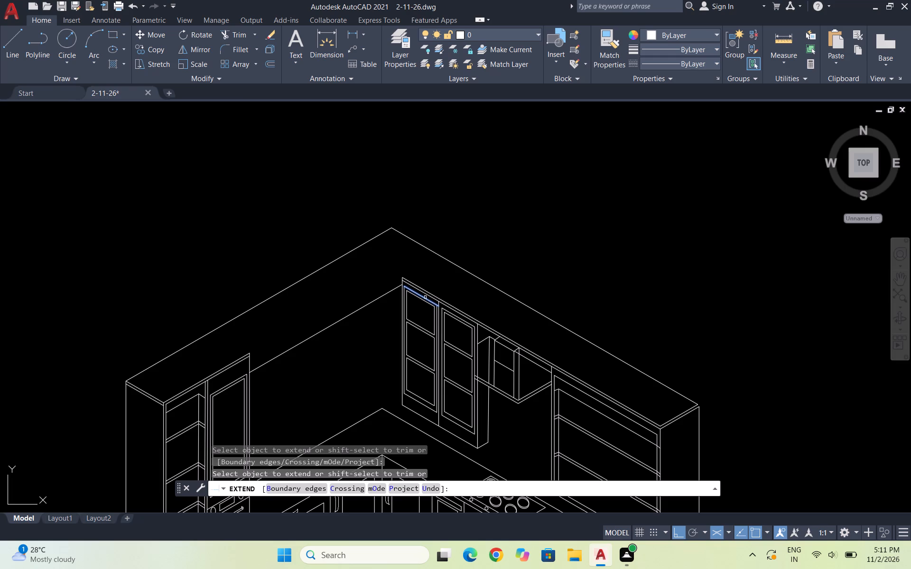
key("Escape")
key("Escape")
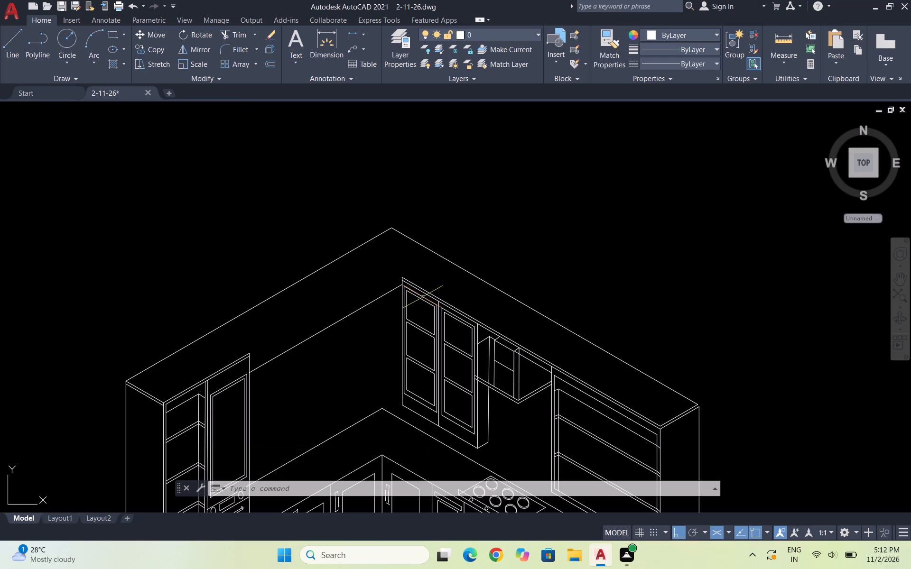
key("Escape")
key("Escape")
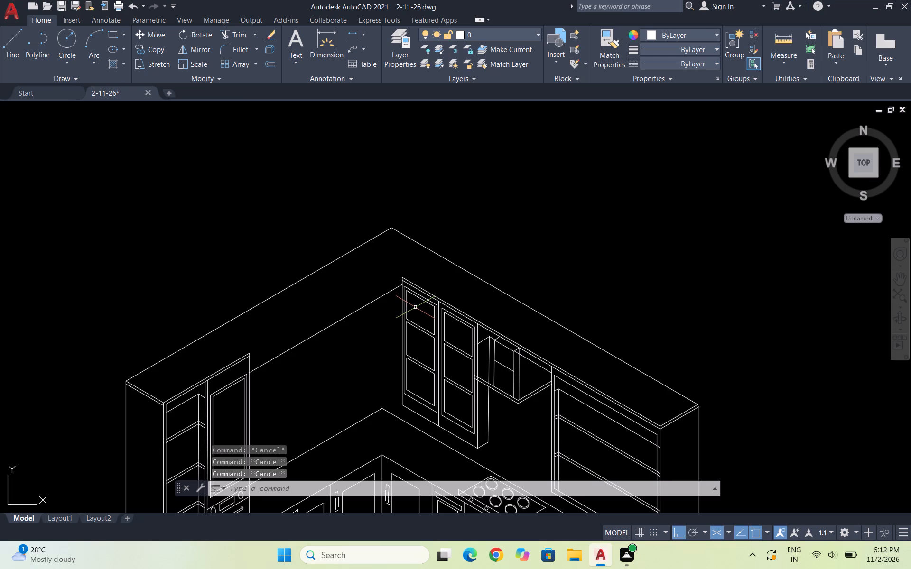
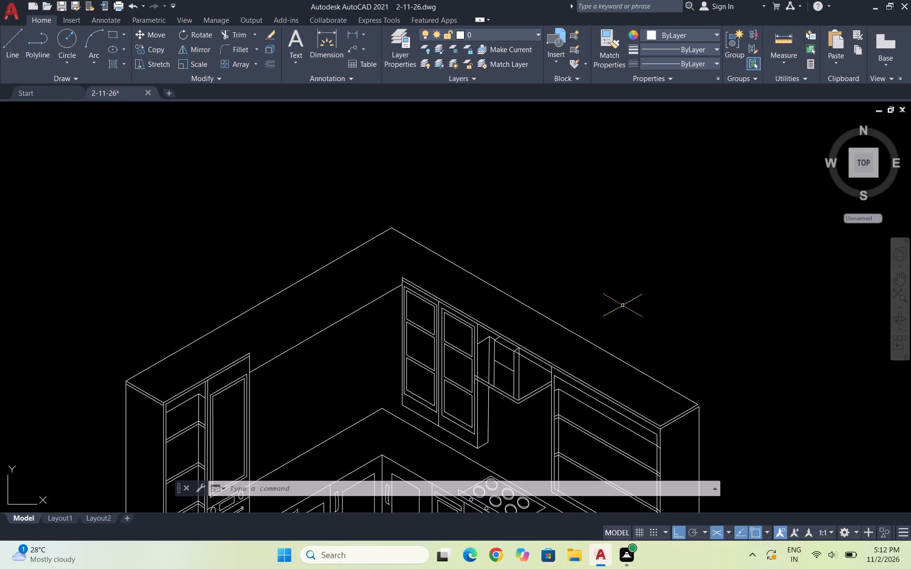
Erase the leftover diamond outline and V-shaped strip linework above the isometric kitchen.
key("Escape")
scroll(604, 282, "down", 2)
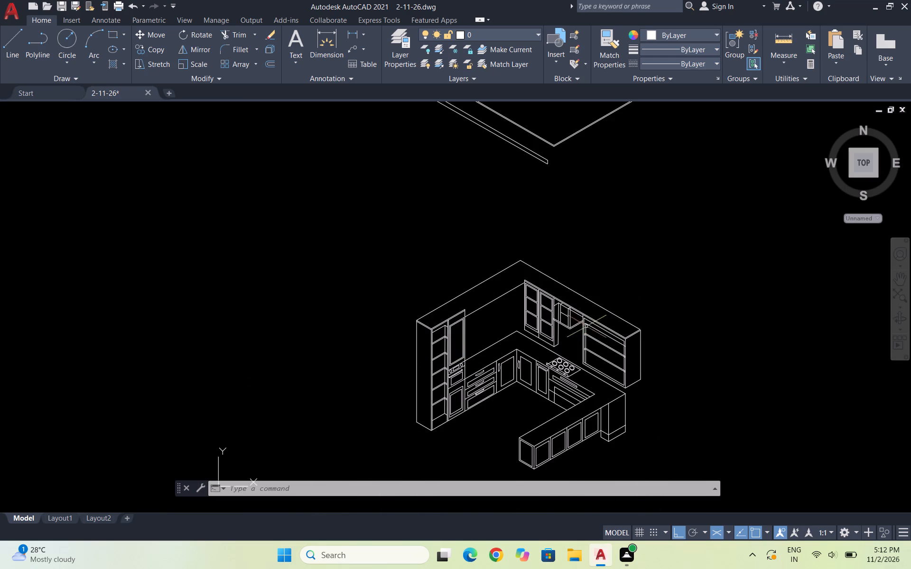
scroll(469, 335, "down", 1)
left_click(574, 263)
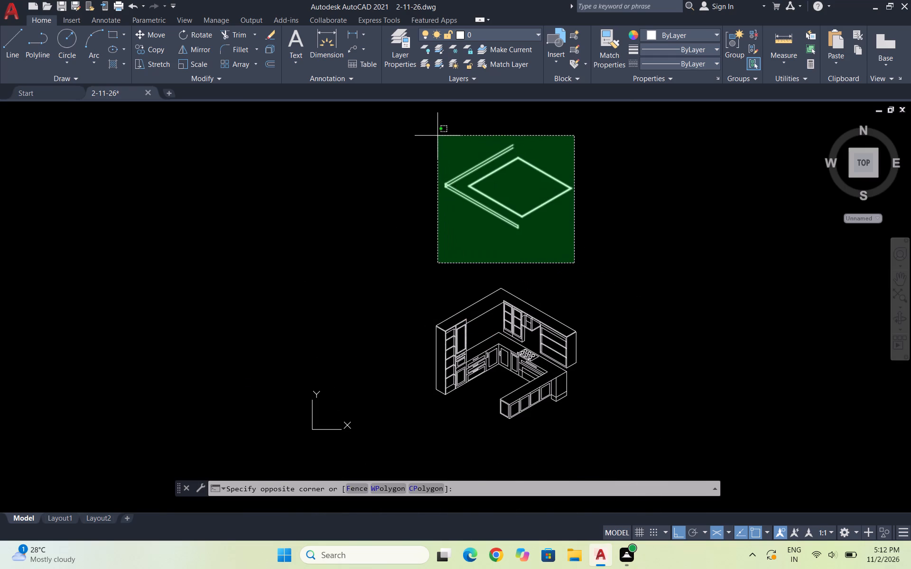
left_click(432, 126)
key("Delete")
key("Delete")
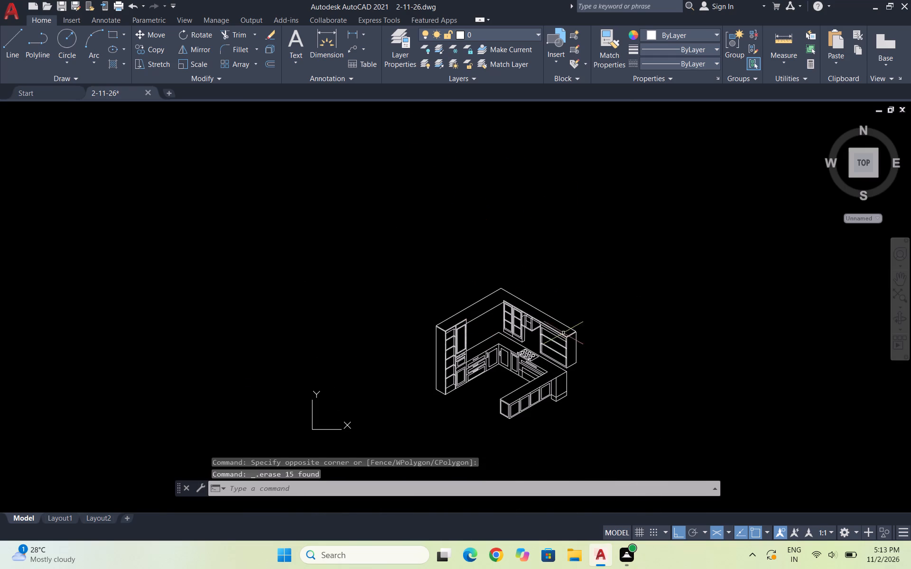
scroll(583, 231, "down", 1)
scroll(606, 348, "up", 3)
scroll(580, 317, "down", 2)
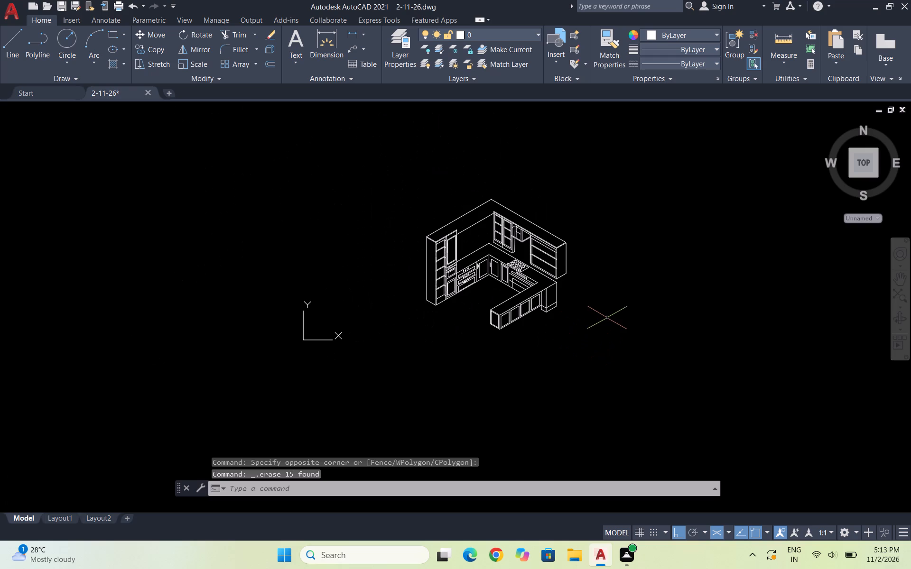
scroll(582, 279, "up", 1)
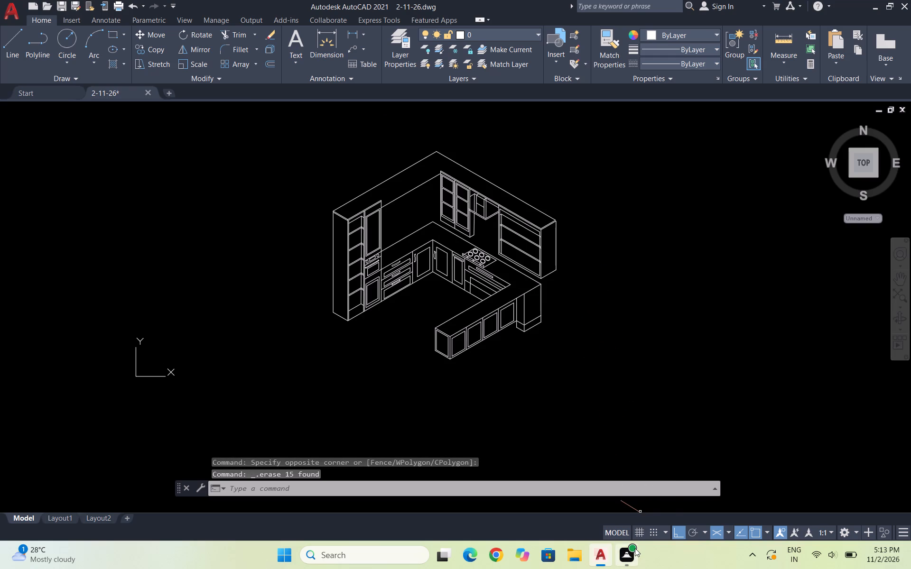
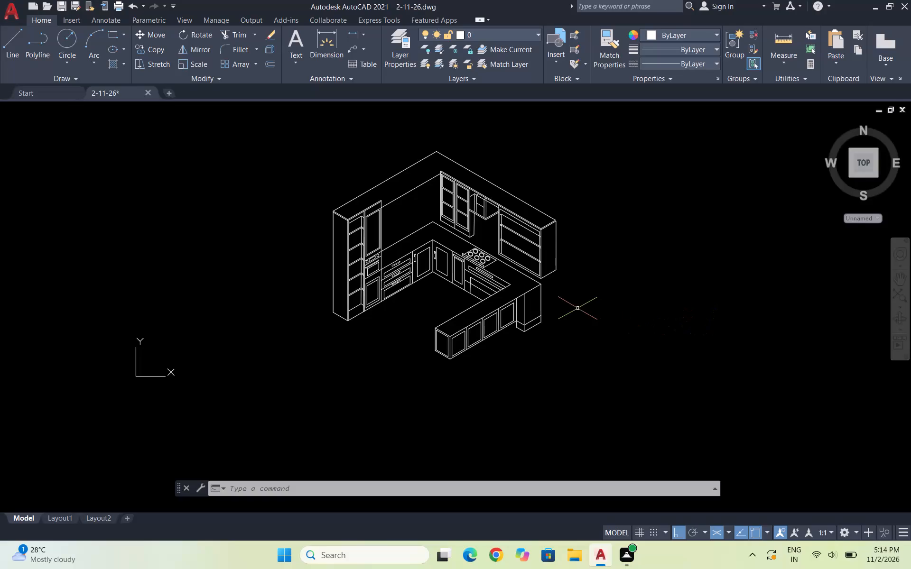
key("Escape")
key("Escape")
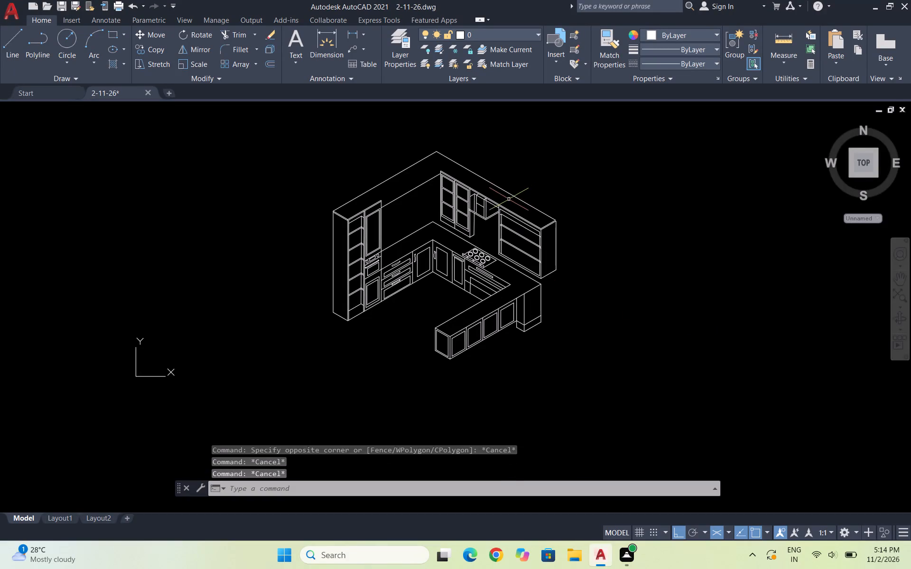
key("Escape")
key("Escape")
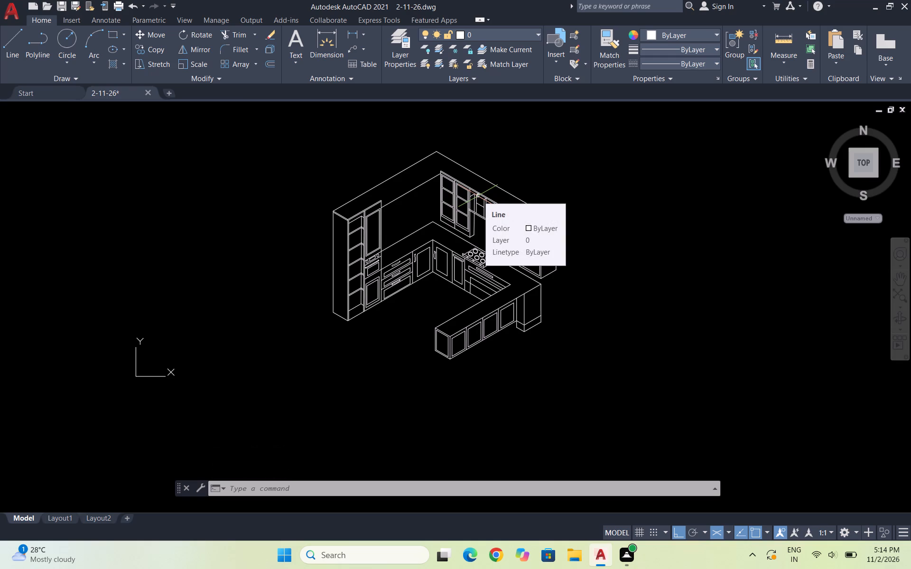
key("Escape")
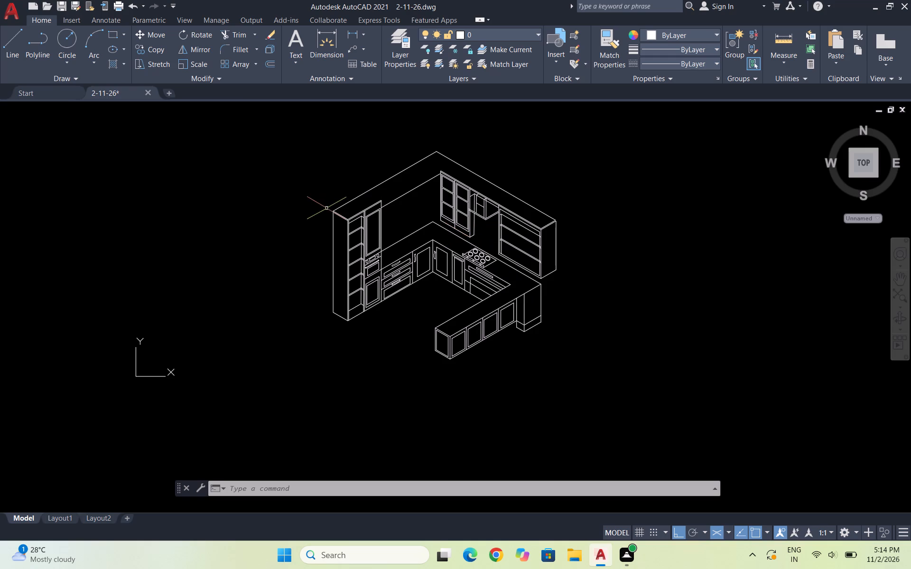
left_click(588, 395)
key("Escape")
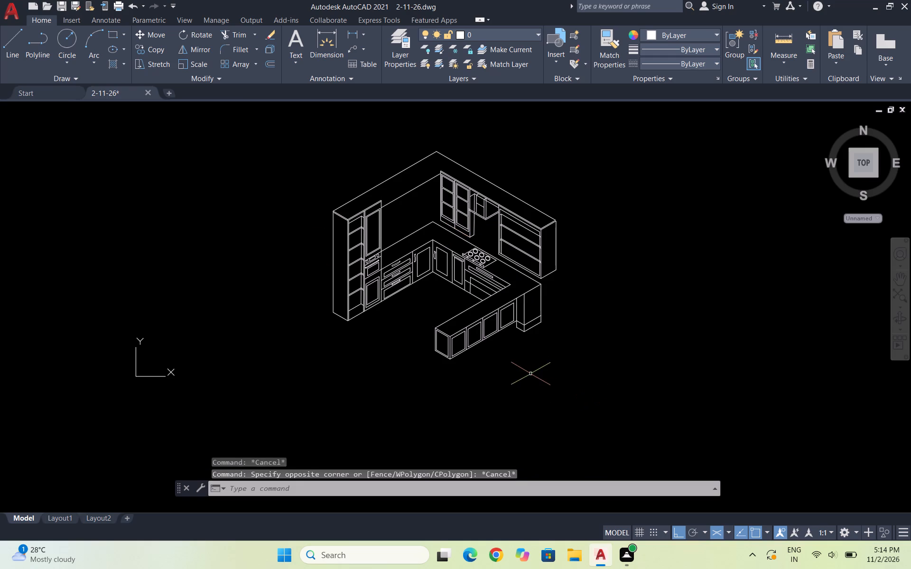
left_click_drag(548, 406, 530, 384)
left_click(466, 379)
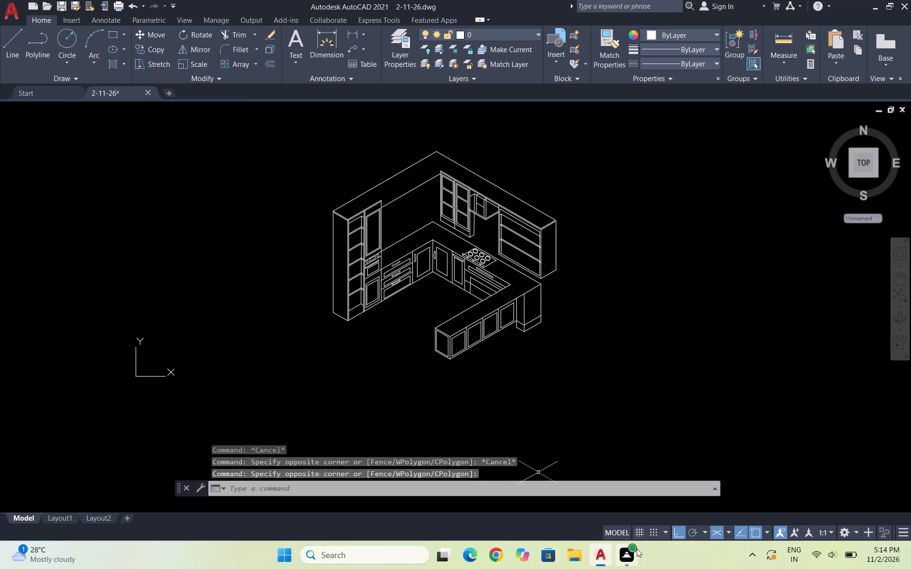
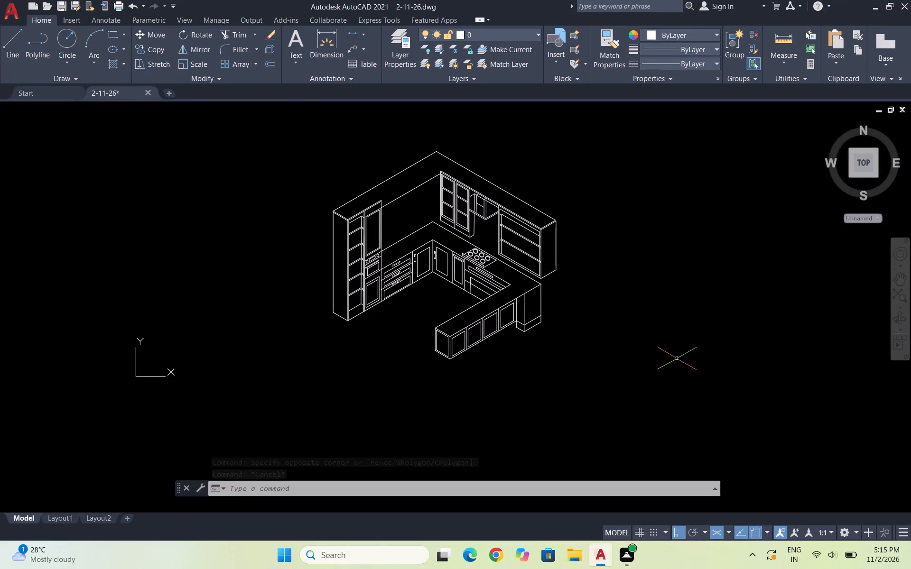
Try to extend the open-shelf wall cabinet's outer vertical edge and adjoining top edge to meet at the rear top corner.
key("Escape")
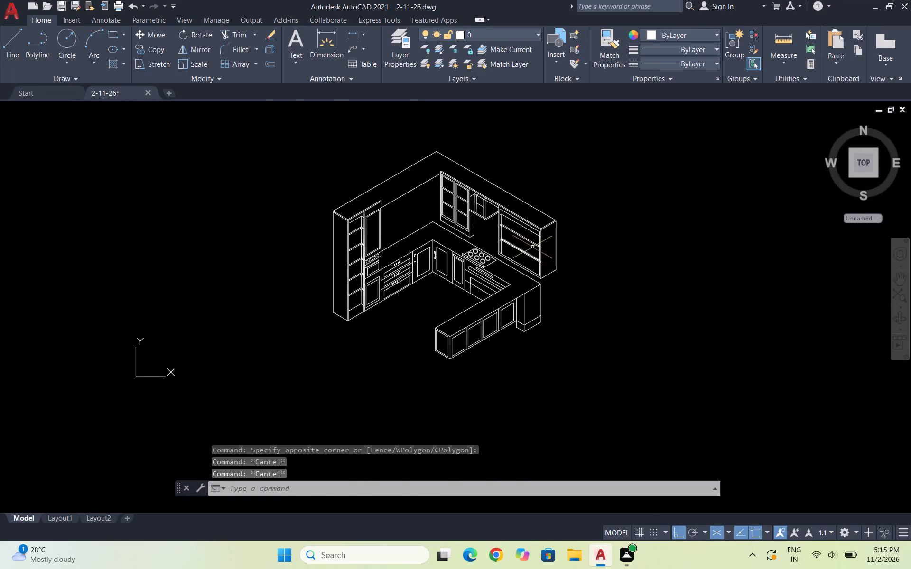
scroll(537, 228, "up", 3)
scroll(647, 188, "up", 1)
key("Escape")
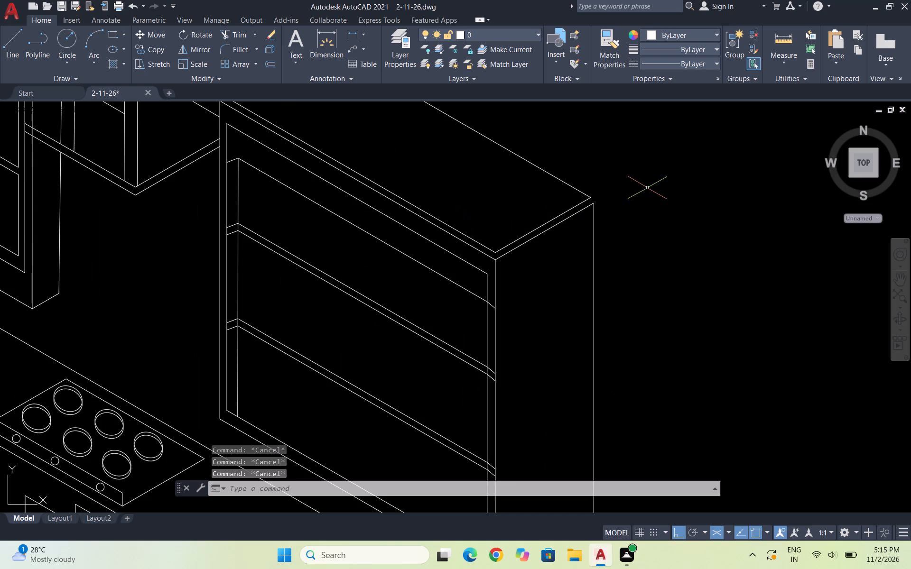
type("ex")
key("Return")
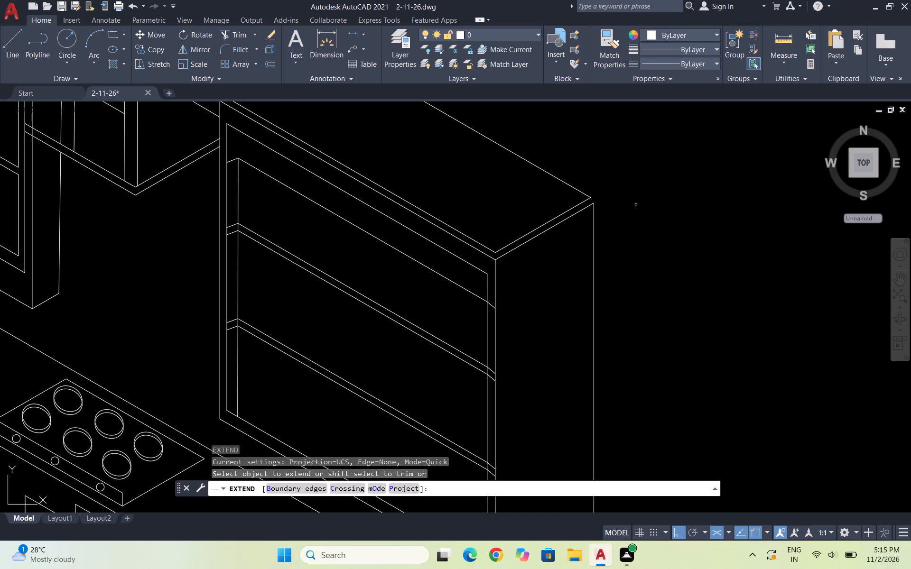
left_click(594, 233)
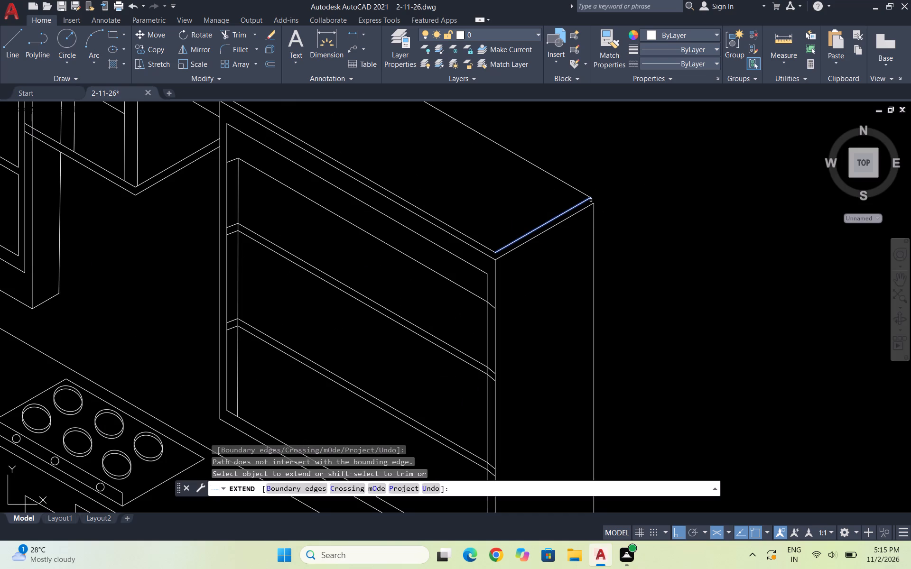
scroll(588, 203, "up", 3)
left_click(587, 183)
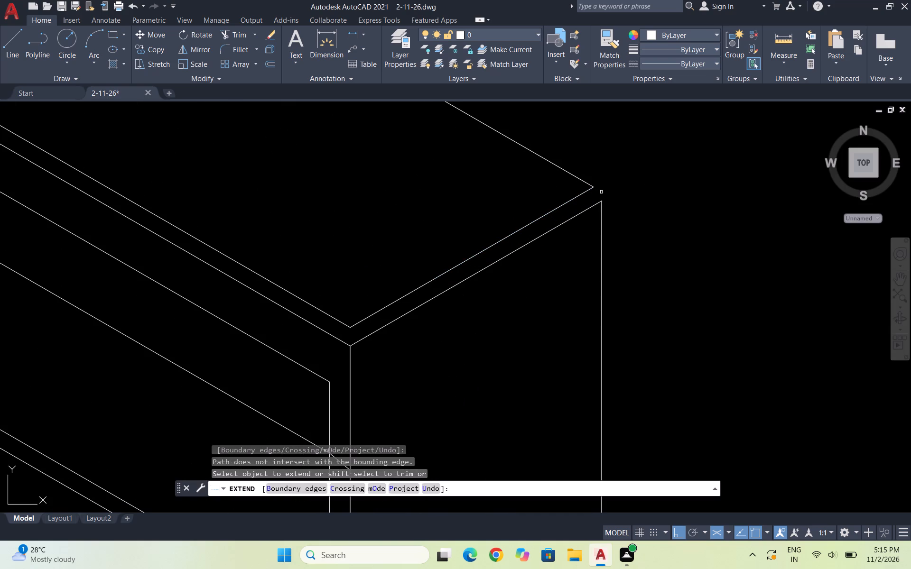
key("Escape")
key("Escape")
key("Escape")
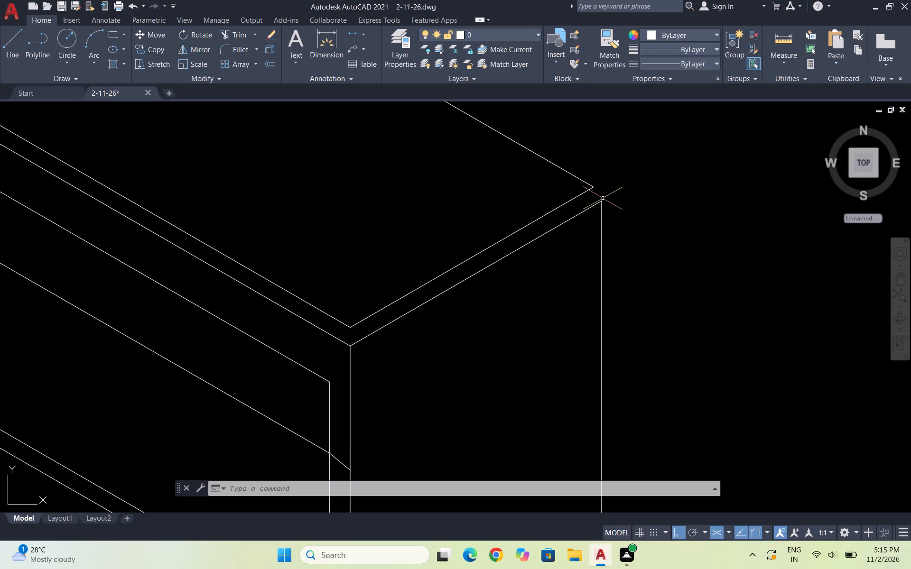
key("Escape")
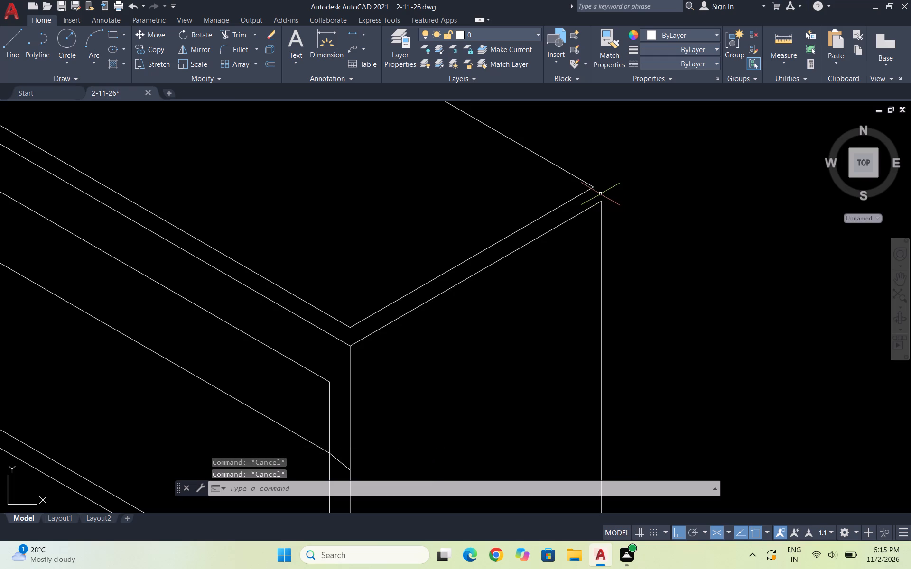
Draw a short line joining the top of the wall cabinet's outer vertical edge to the adjacent rear corner of its top outline.
key("l")
key("Return")
scroll(624, 175, "up", 1)
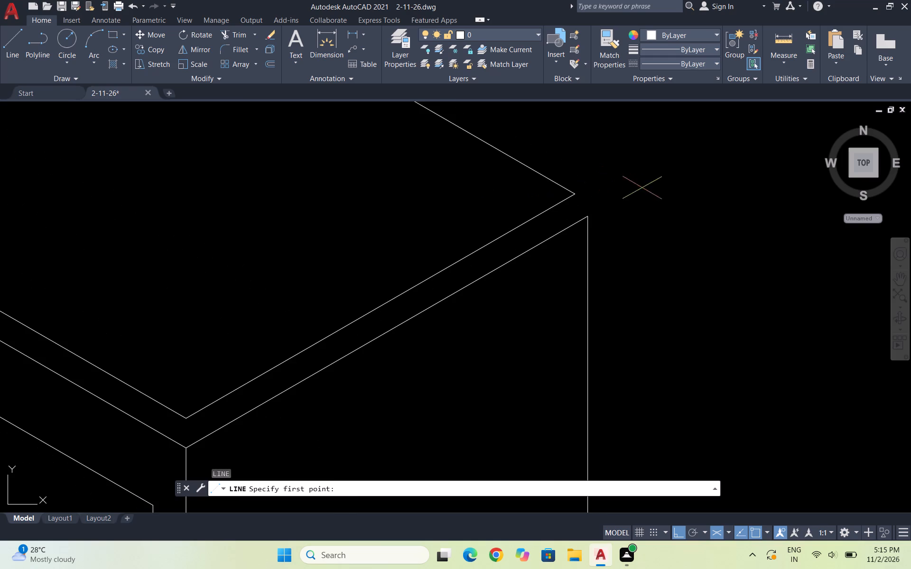
left_click(583, 215)
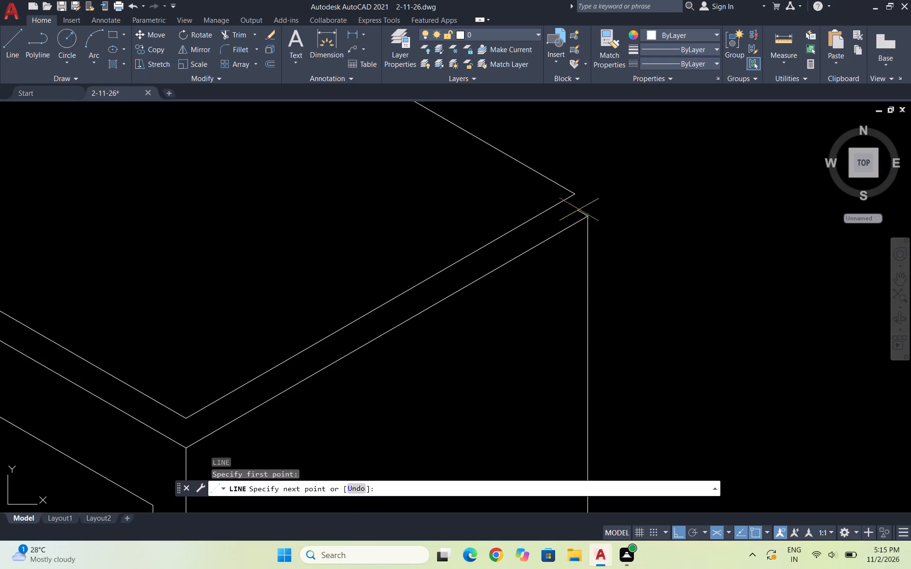
left_click(580, 193)
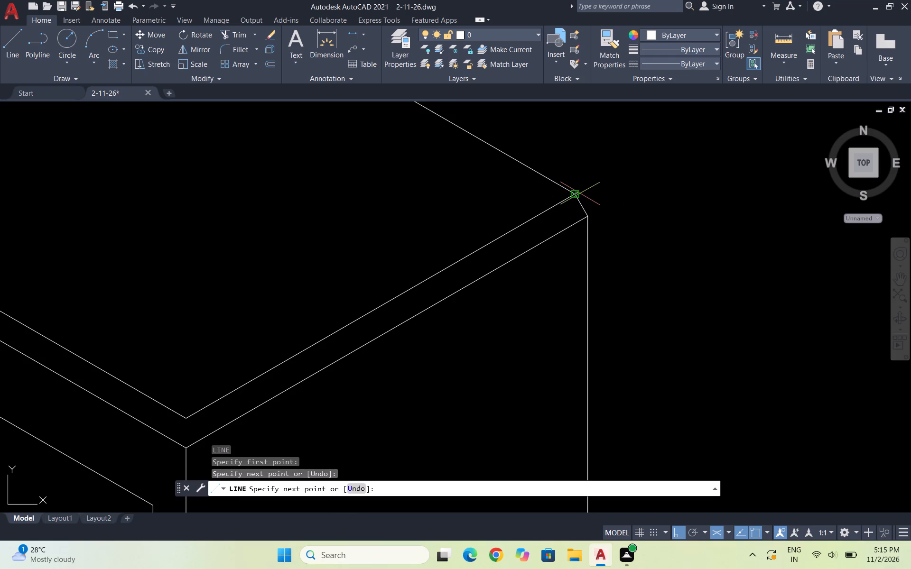
key("Escape")
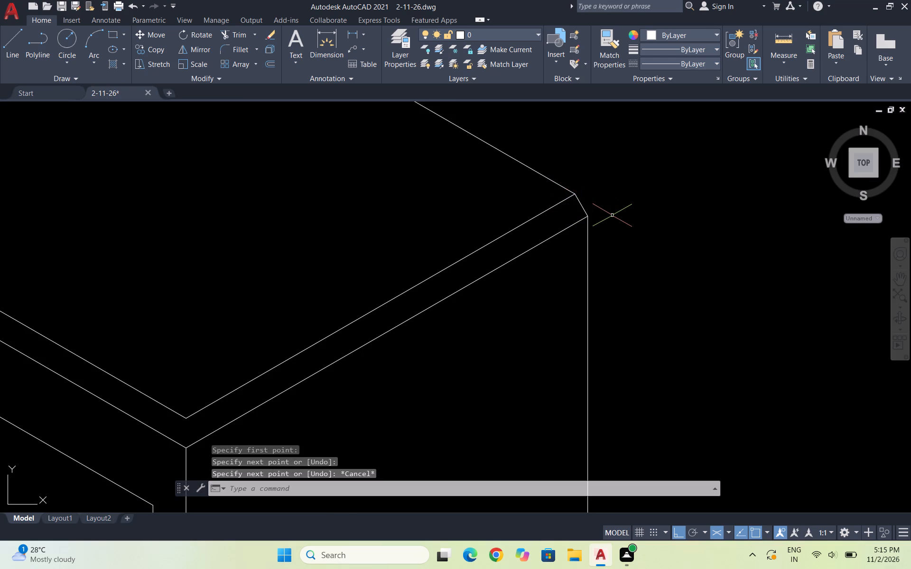
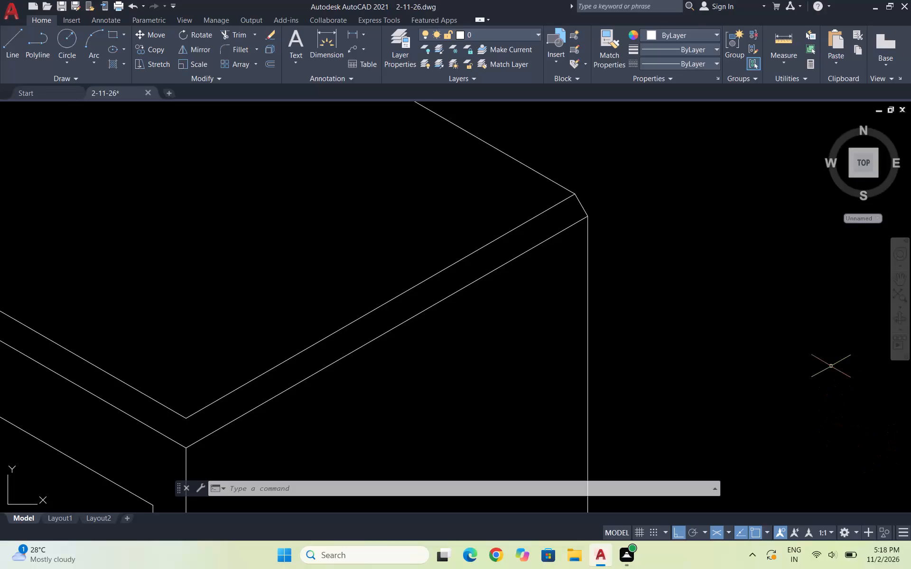
Save the isometric kitchen drawing under its existing name, 2-11-26.dwg.
scroll(754, 372, "down", 2)
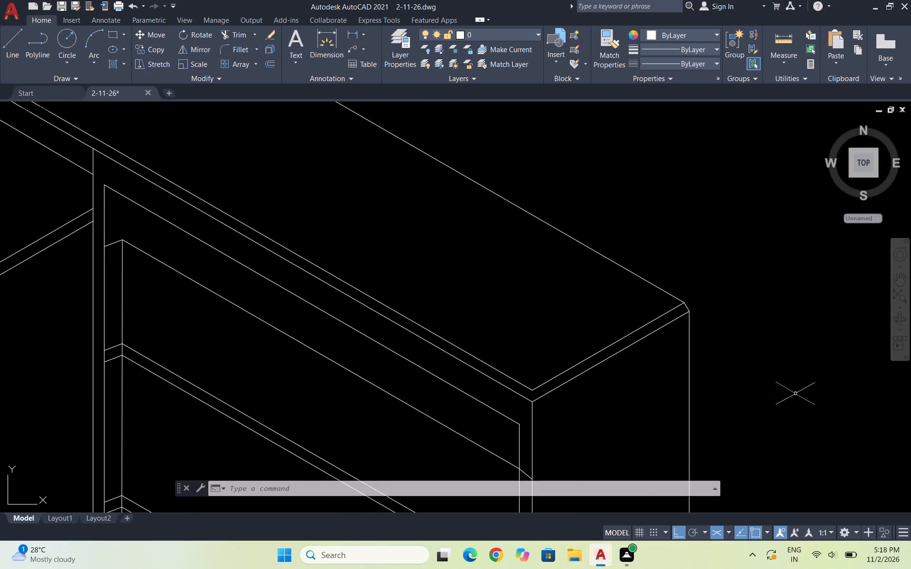
left_click(814, 398)
left_click(755, 332)
scroll(752, 302, "down", 2)
scroll(751, 360, "down", 3)
scroll(765, 383, "up", 1)
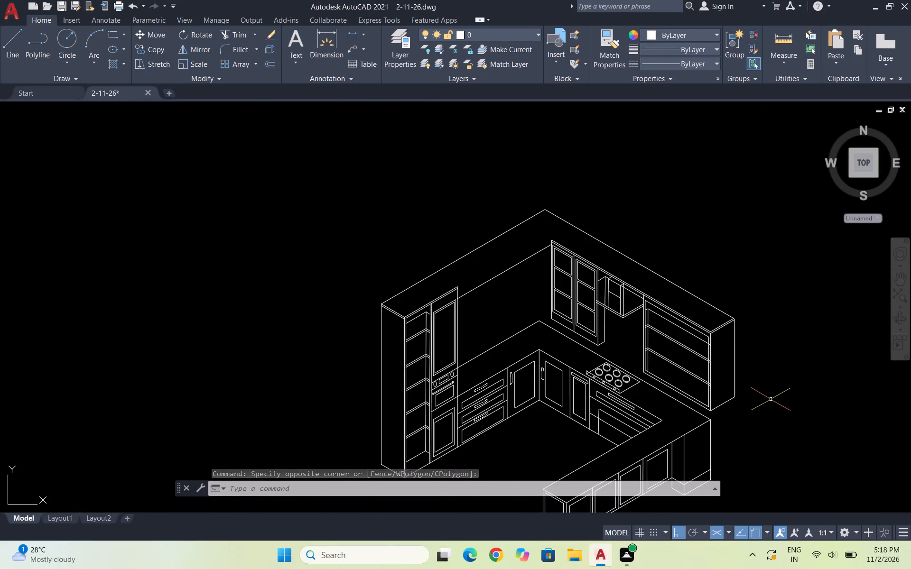
key("ctrl+s")
key("ctrl+s")
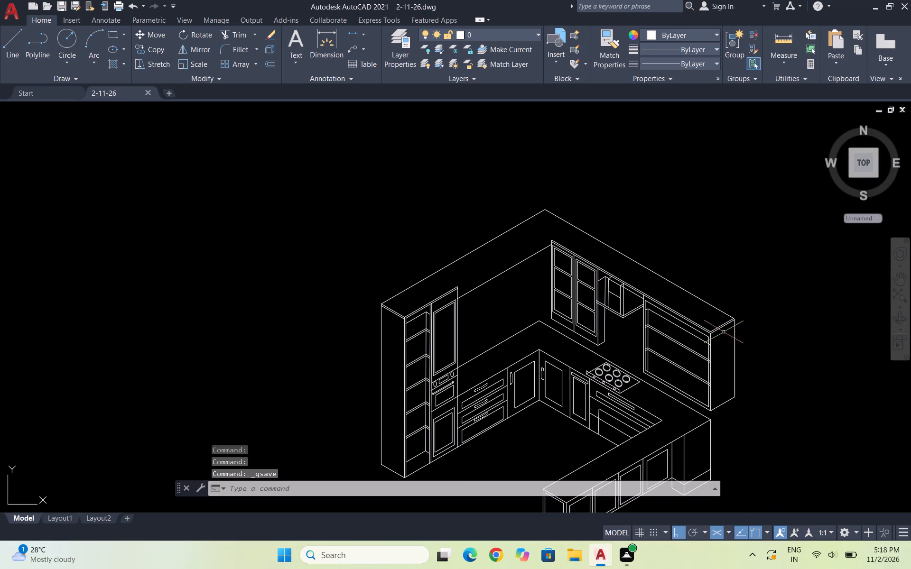
Save 2-11-26.dwg again with the whole isometric kitchen in view and no command active.
scroll(664, 305, "down", 1)
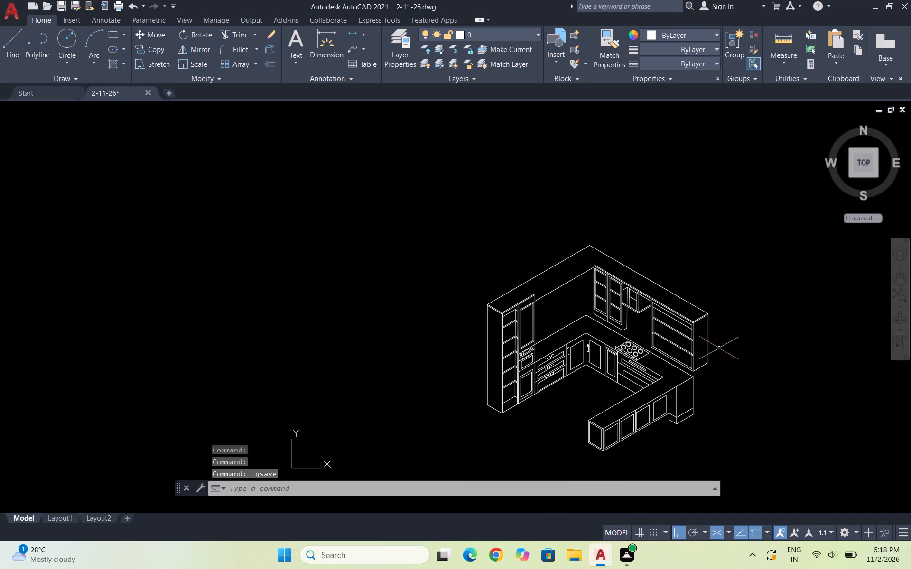
scroll(722, 463, "up", 2)
scroll(724, 450, "down", 1)
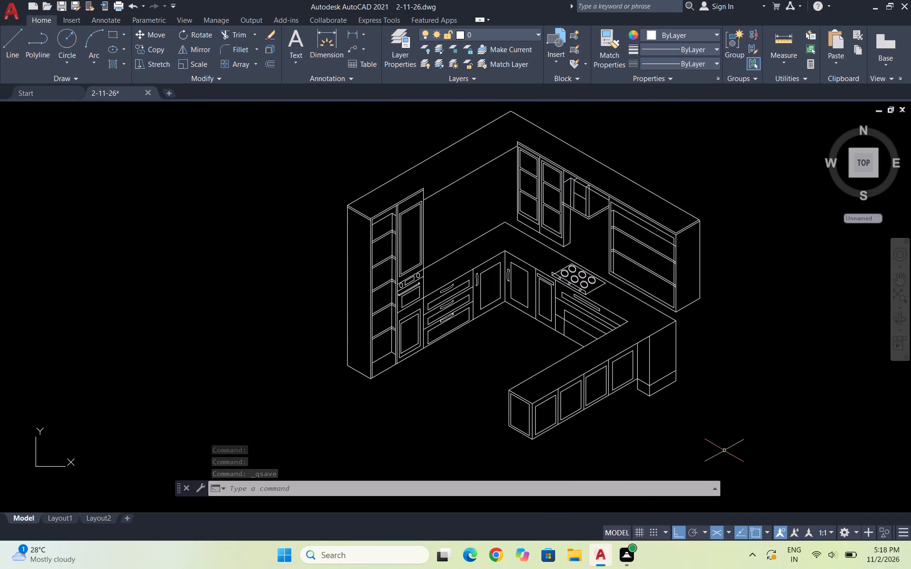
key("Escape")
key("Escape")
key("Escape")
key("ctrl+s")
key("ctrl+s")
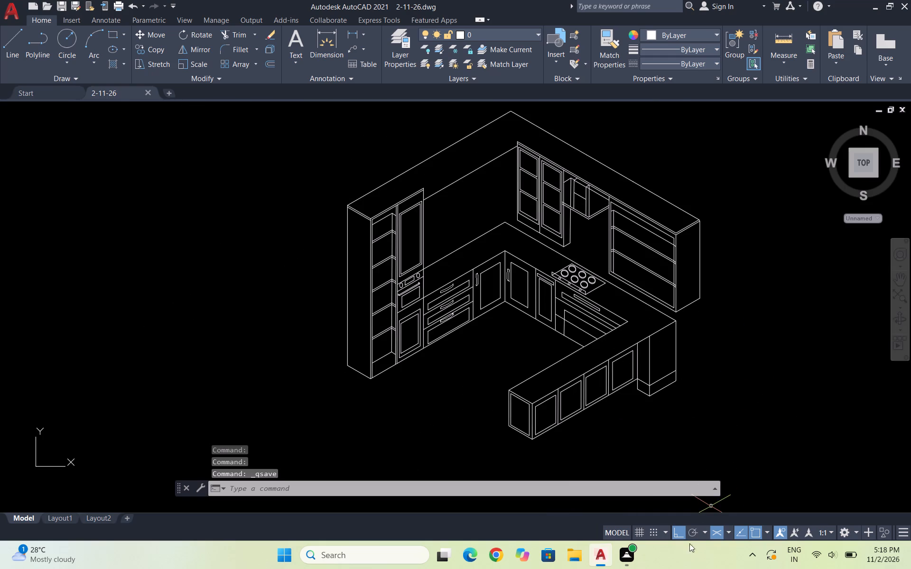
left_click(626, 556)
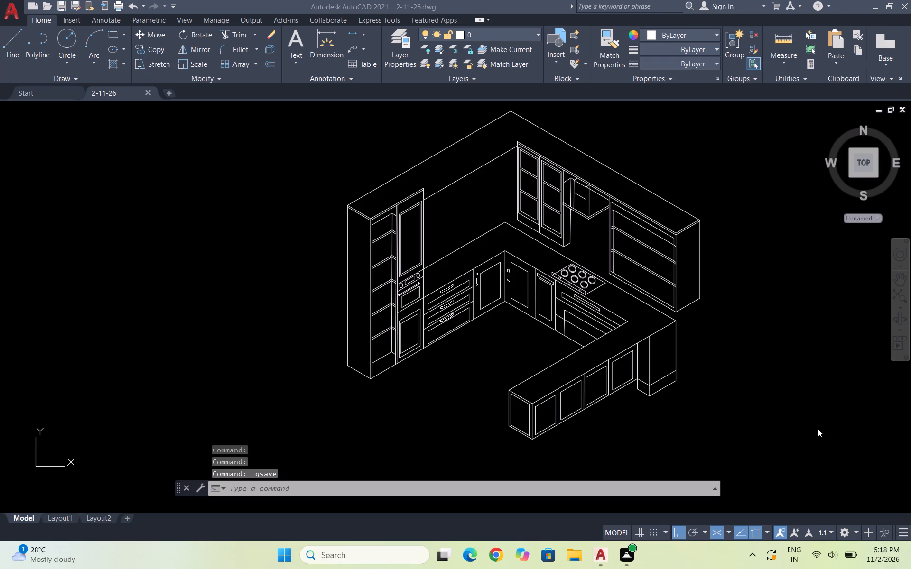
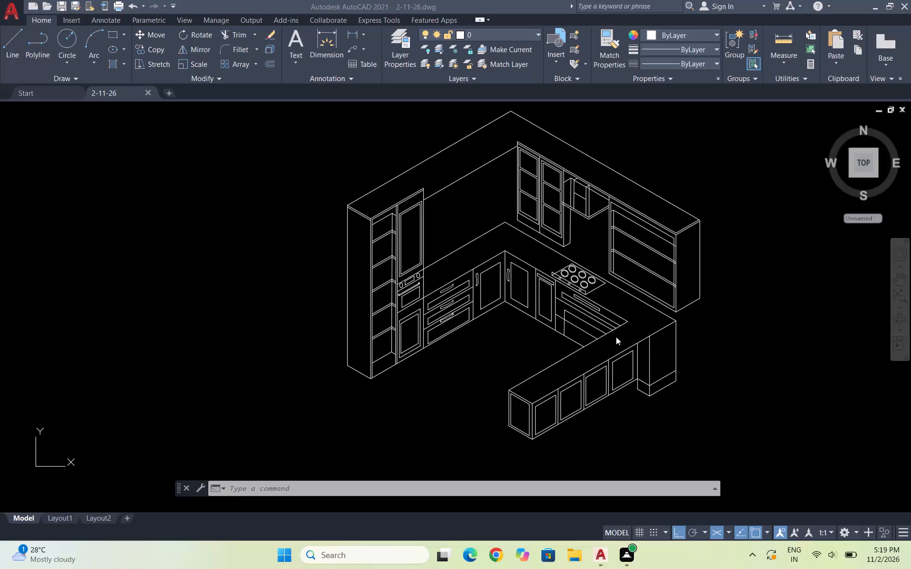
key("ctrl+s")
Export the displayed kitchen drawing to PDF as 2-11-26.pdf in the 12-10-26 DWG PDF folder.
left_click(0, 21)
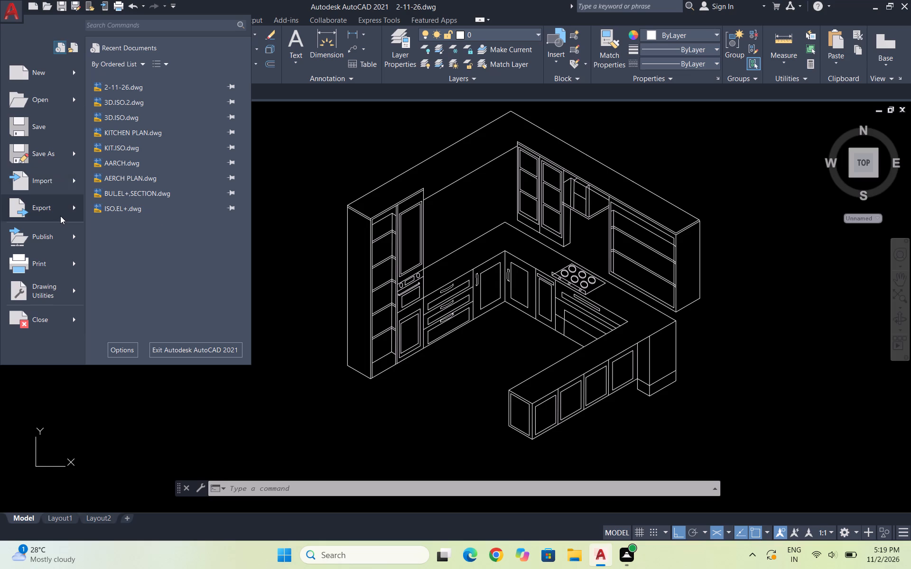
left_click(60, 215)
left_click(192, 211)
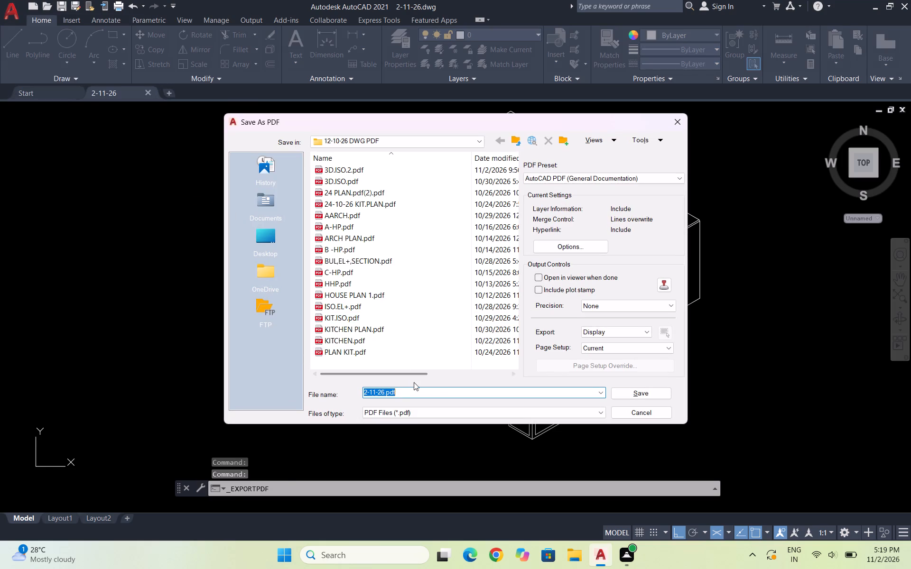
left_click(639, 396)
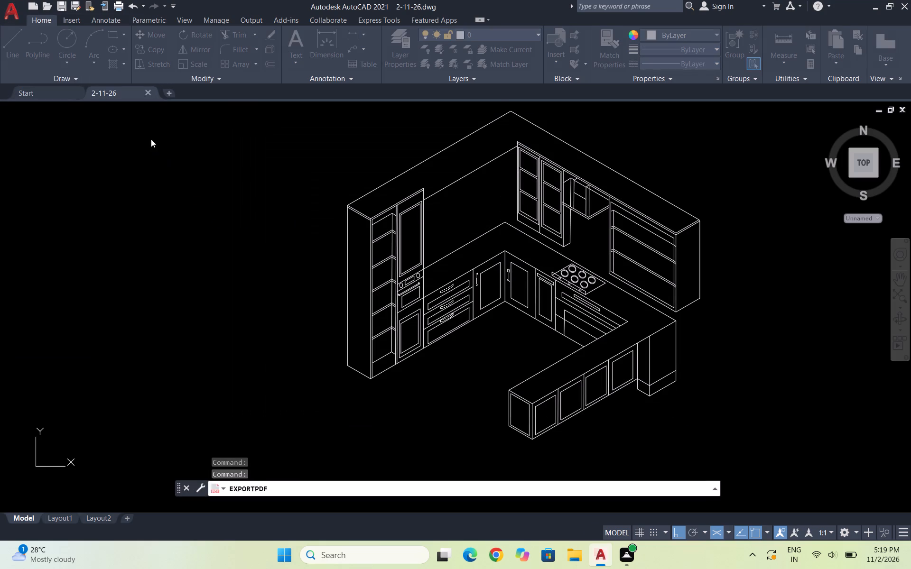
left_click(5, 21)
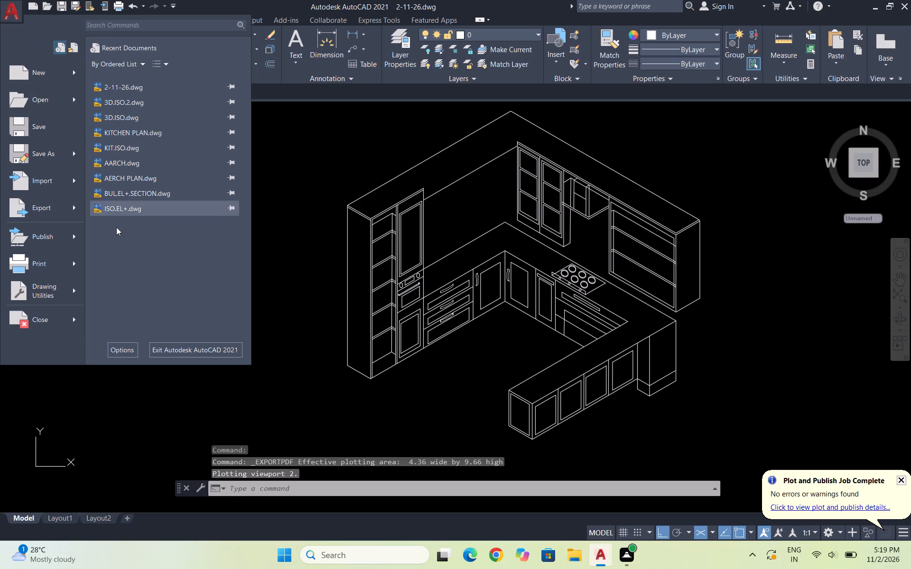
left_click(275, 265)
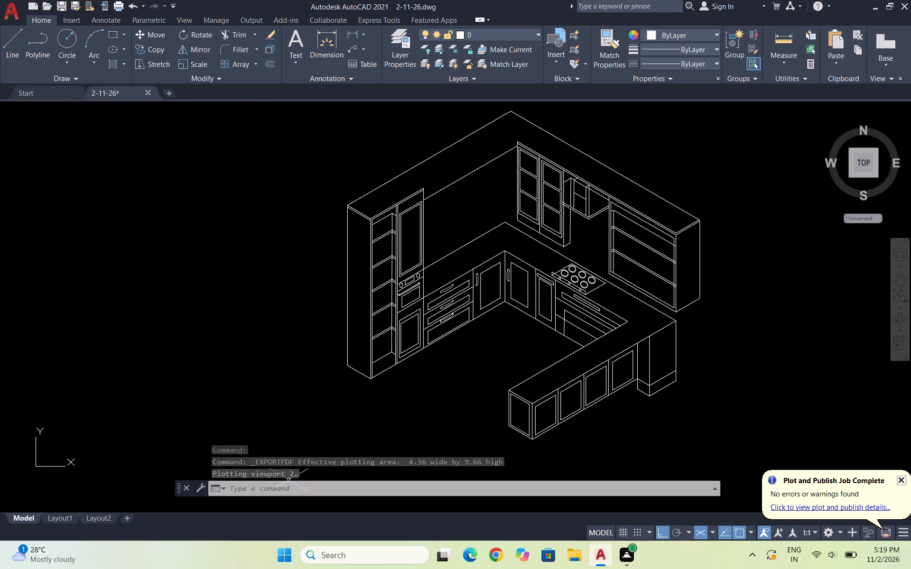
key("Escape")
Query the LOGFILENAME system variable to look up the drawing's log file path.
left_click(293, 488)
type("logf")
key("i")
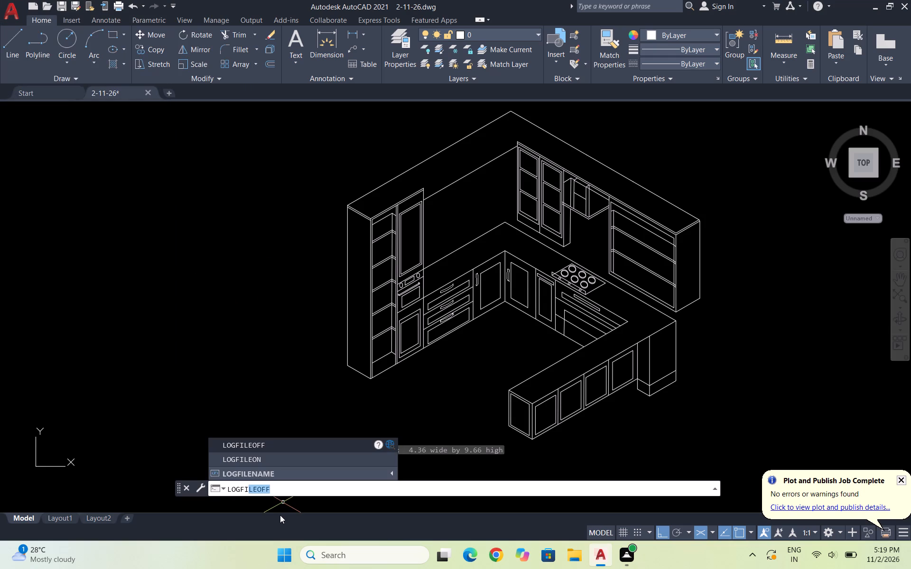
type("lename")
key("Return")
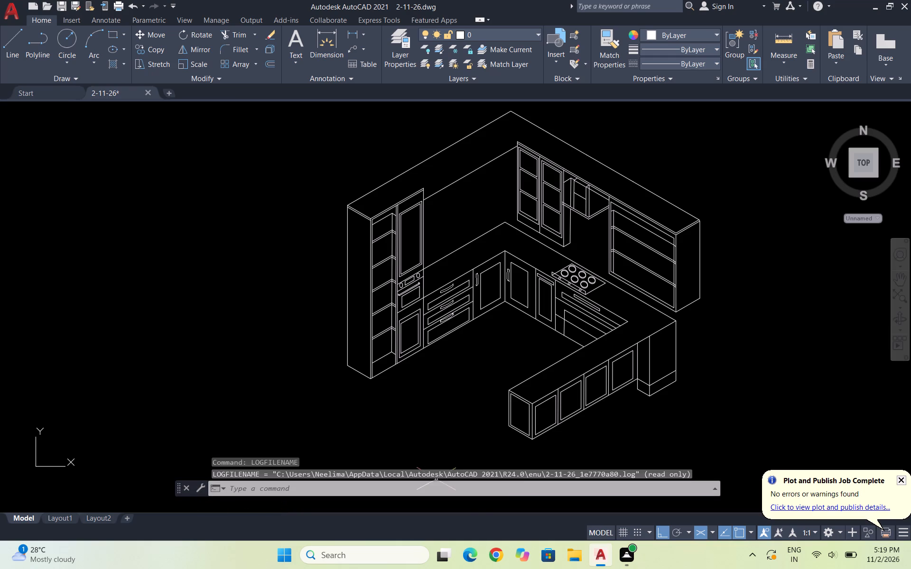